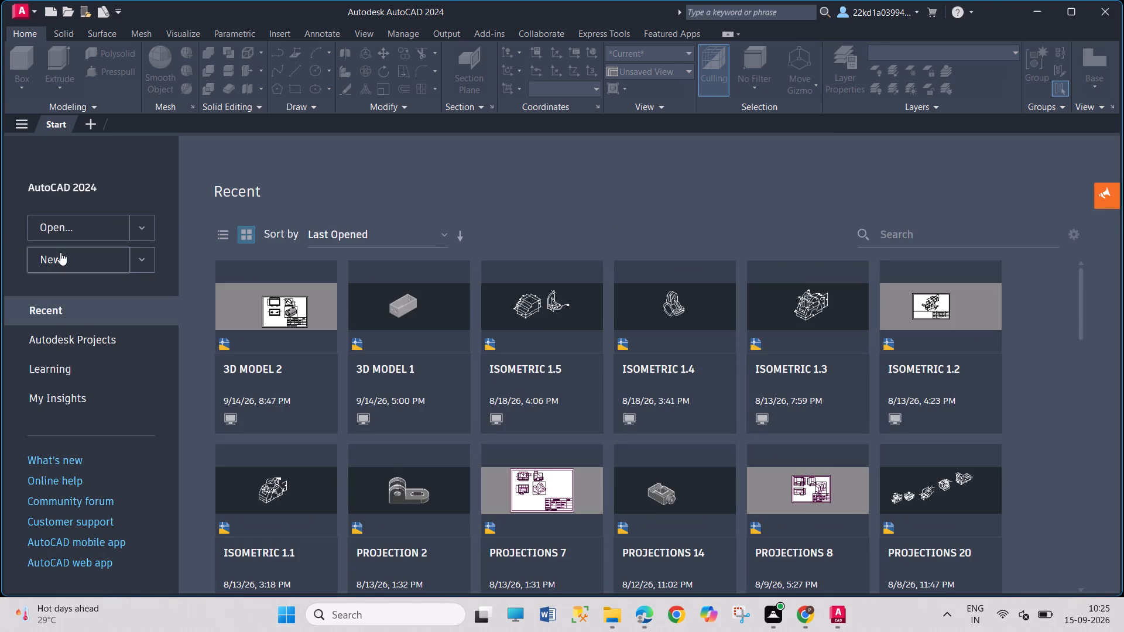
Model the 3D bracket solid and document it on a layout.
Start a new blank drawing.
click(95, 257)
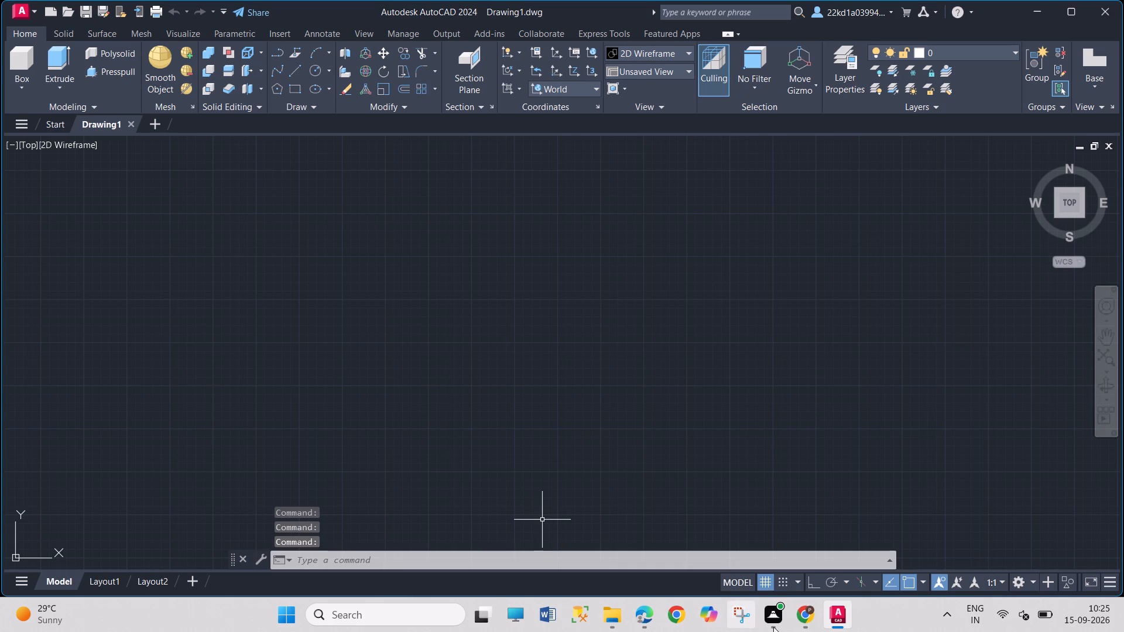
Examine the dimensioned bracket exercise in 100 Exercícios AutoCAD.pdf in Microsoft Edge, and return to the AutoCAD drawing.
click(641, 623)
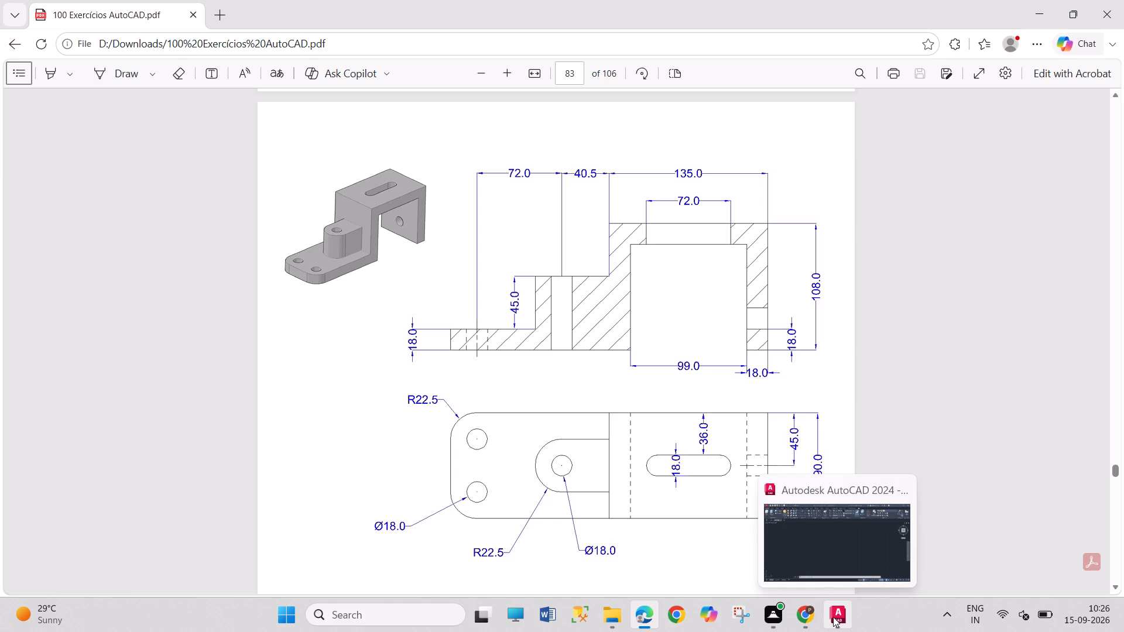
click(835, 617)
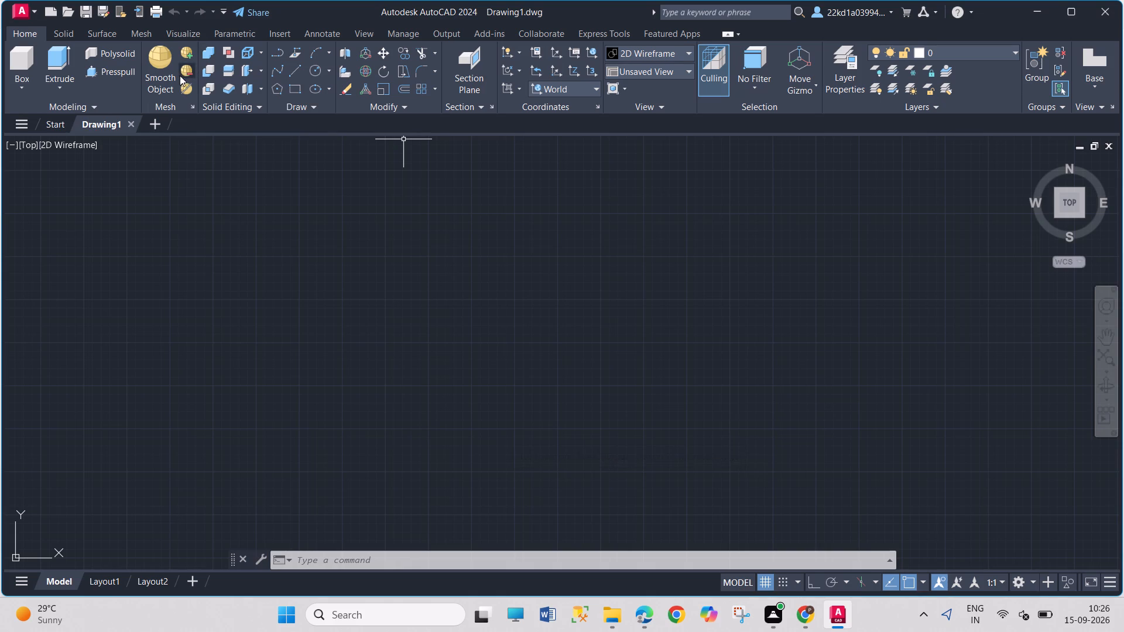
Draw a rectangle 130 long and 90 wide in the empty drawing as the base outline.
click(298, 91)
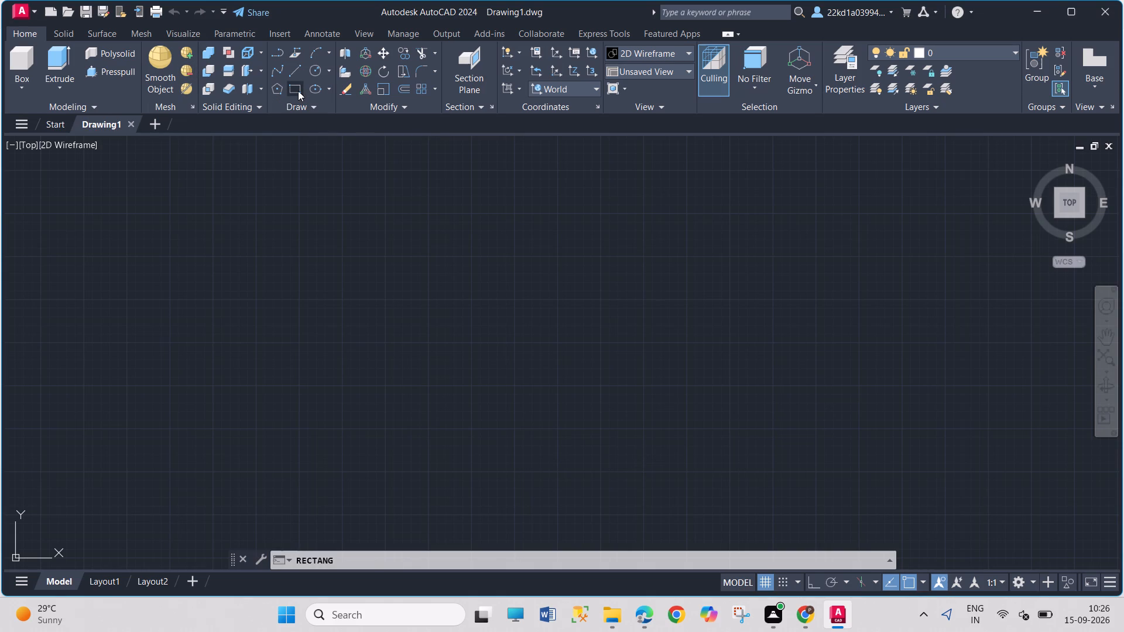
click(386, 225)
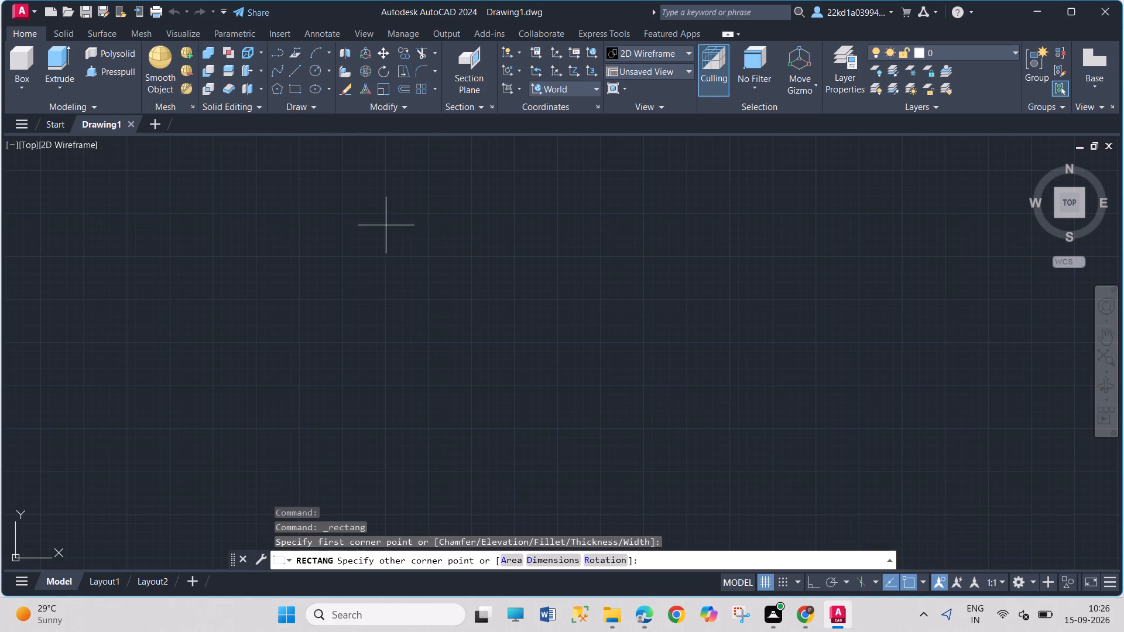
click(557, 556)
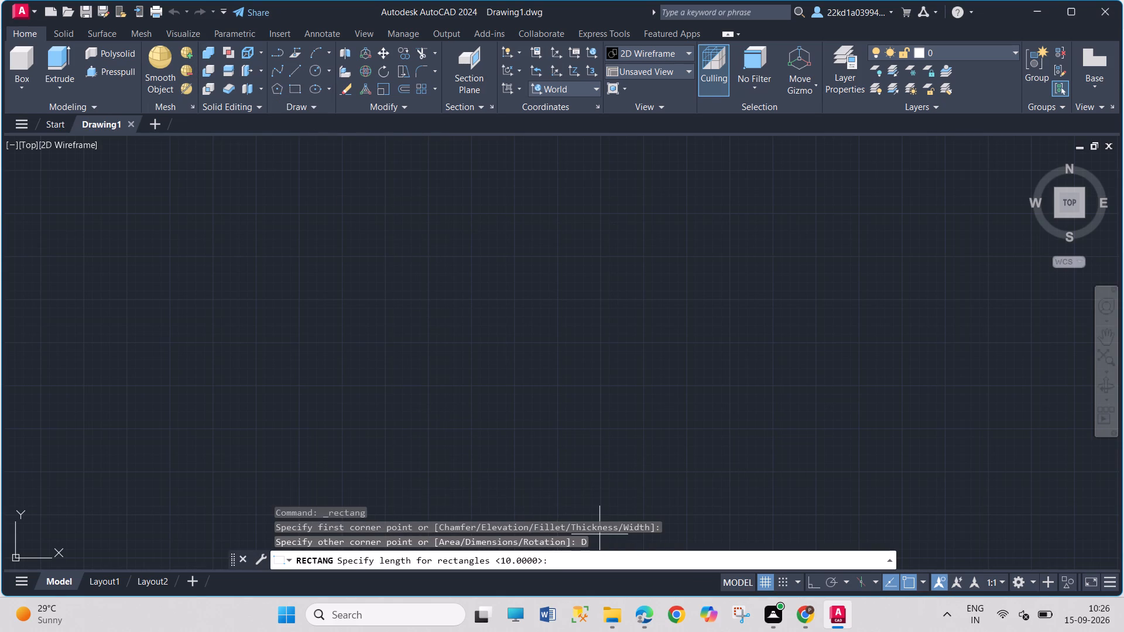
text(130)
key(Return)
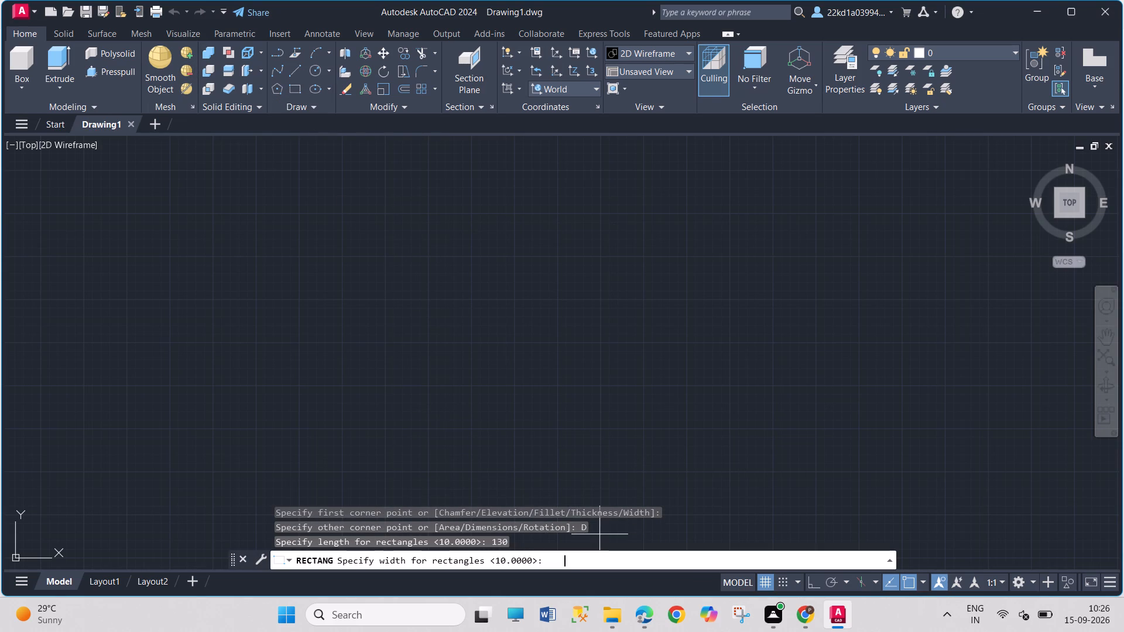
text(90)
key(Return)
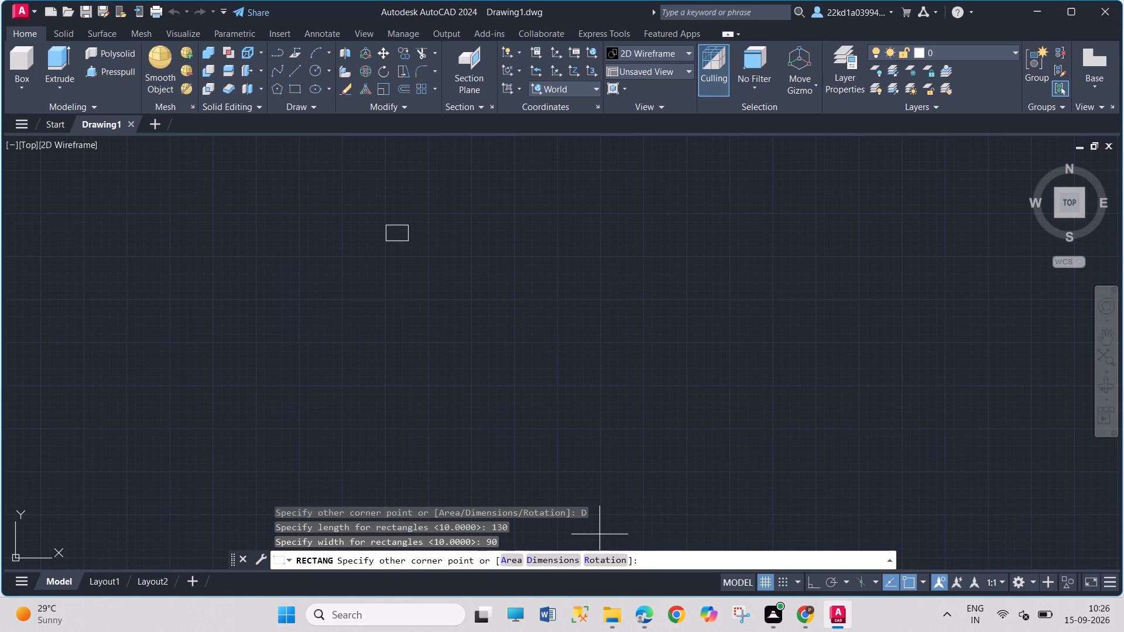
click(641, 274)
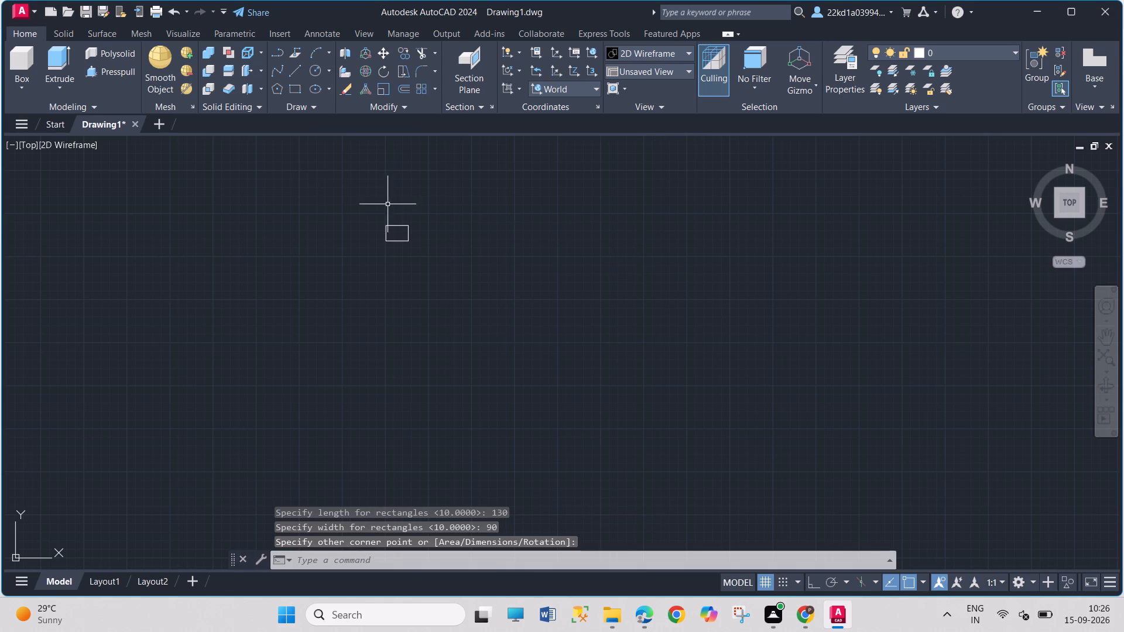
Fillet the rectangle's upper-left corner with a radius of 22.5.
scroll(384, 201, up, 3)
scroll(352, 301, up, 2)
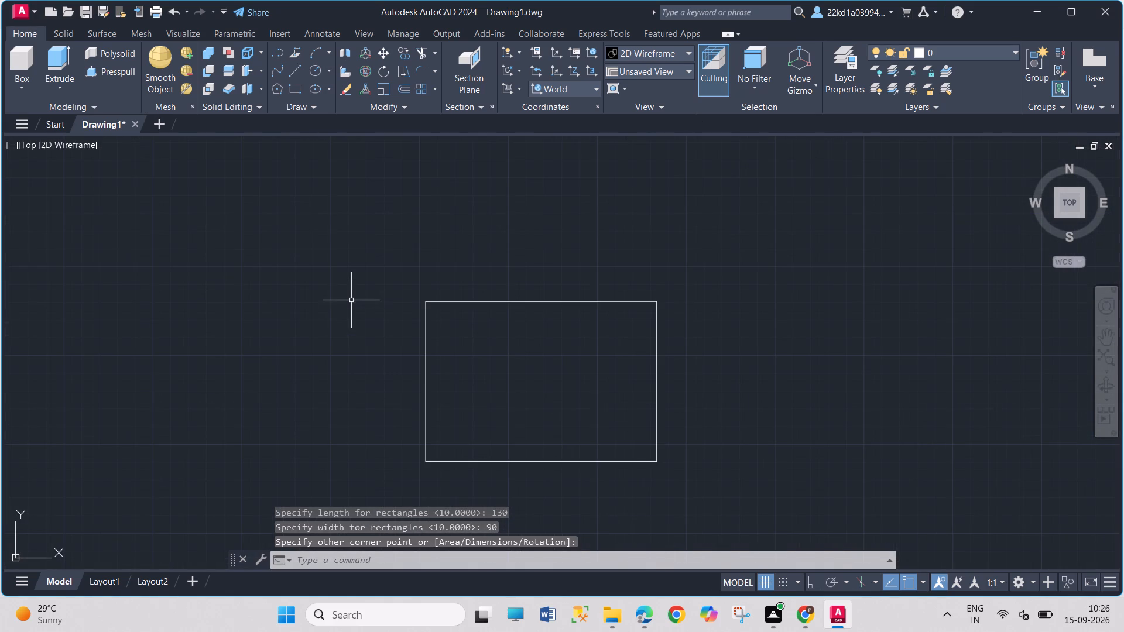
key(f)
key(Return)
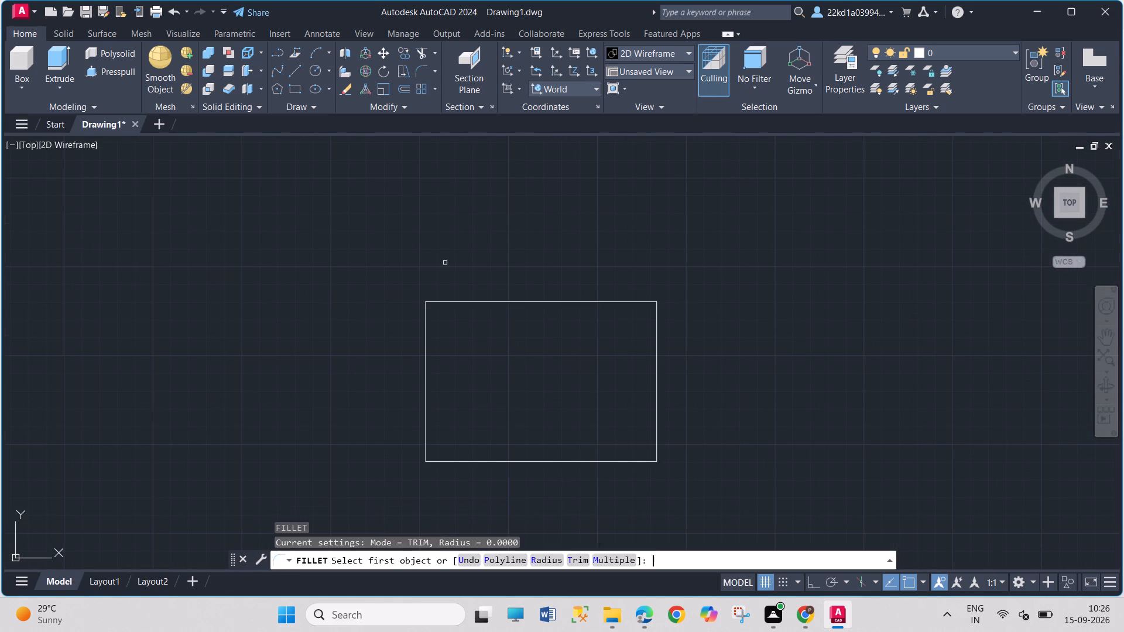
click(557, 559)
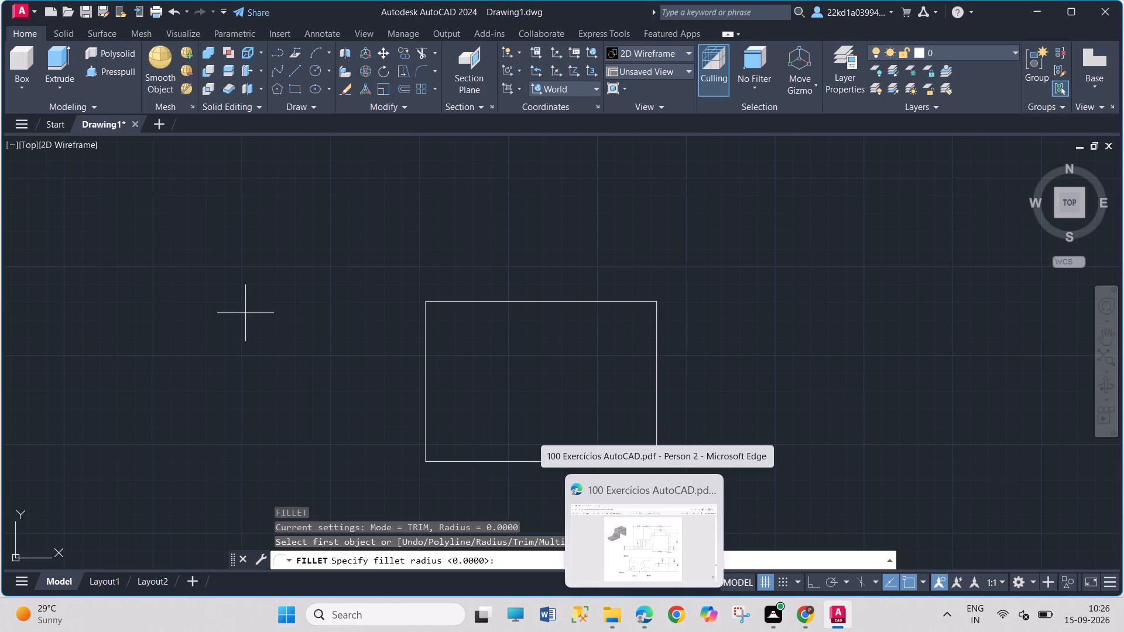
click(530, 561)
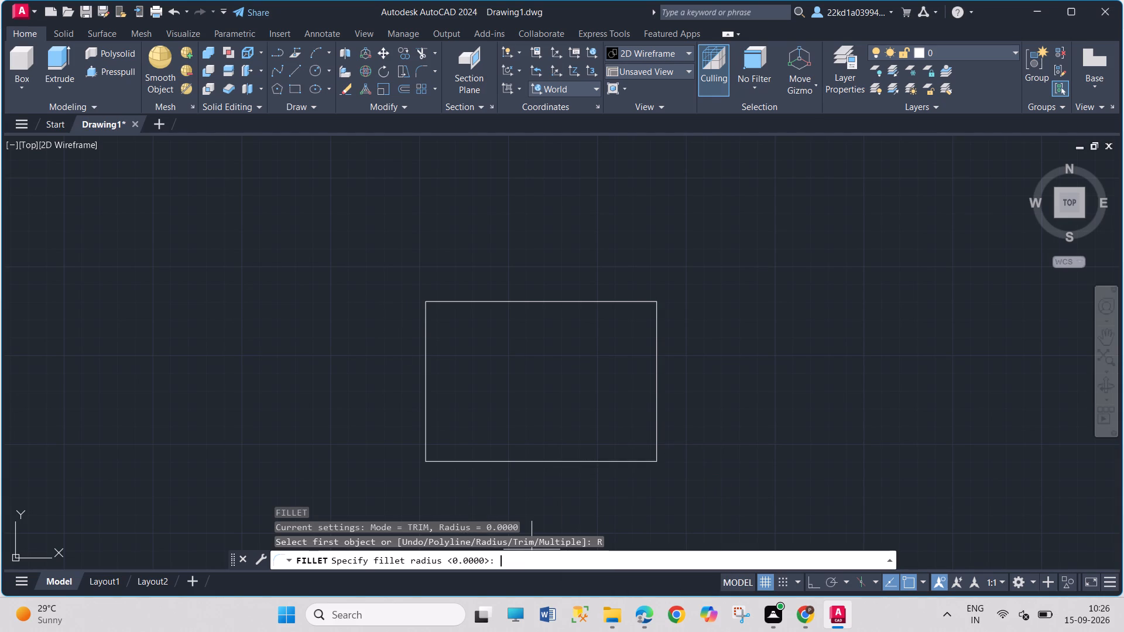
text(22.5)
key(Return)
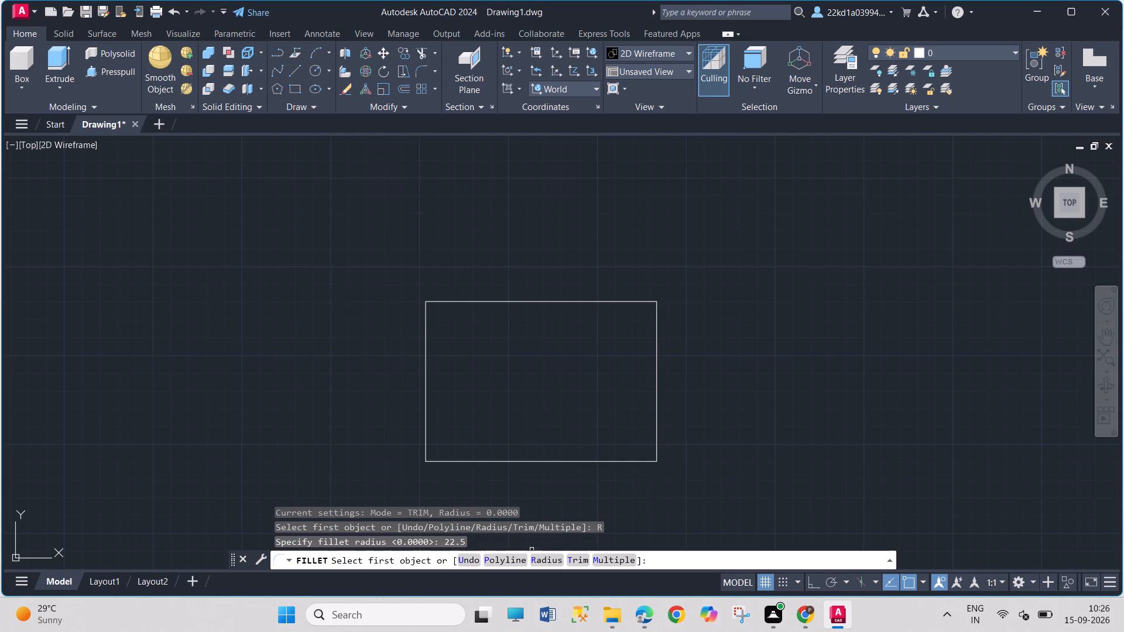
click(426, 327)
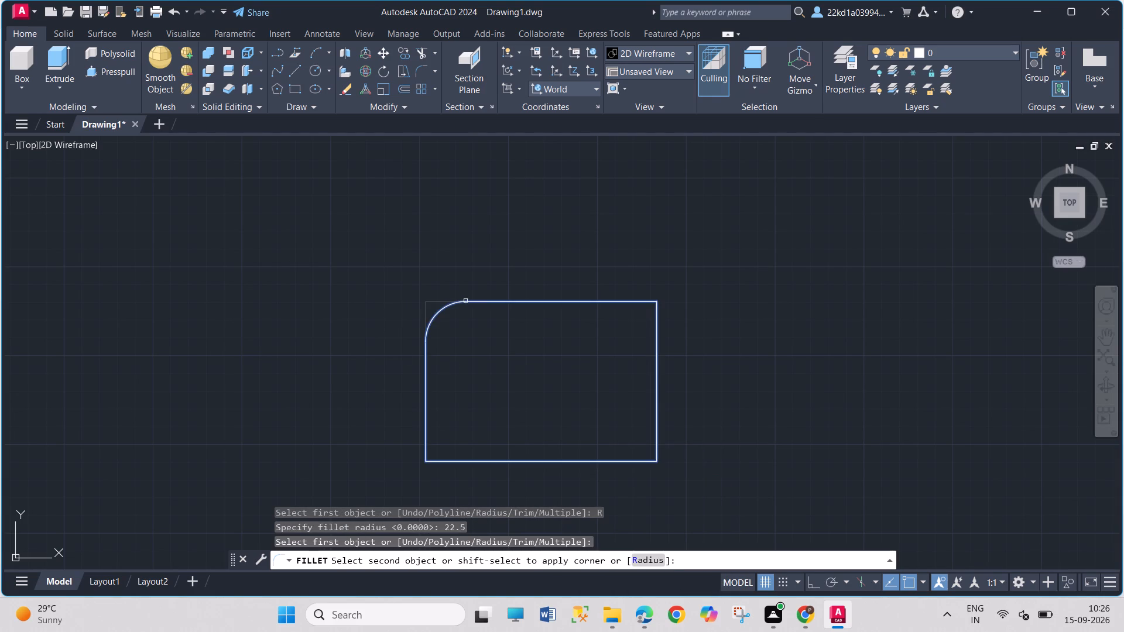
click(465, 301)
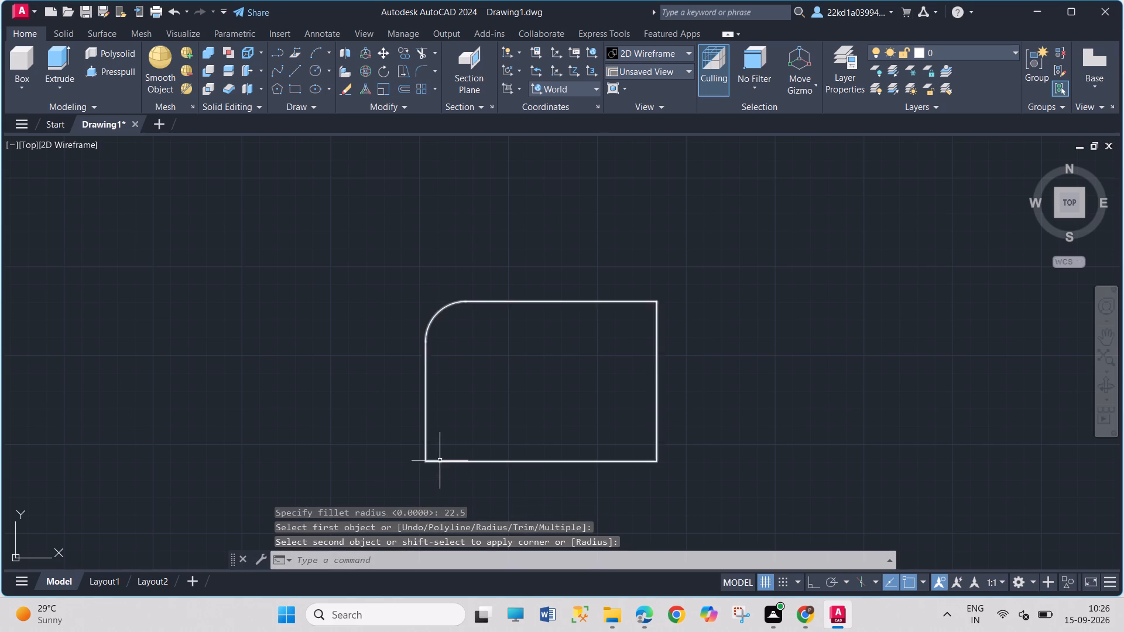
Fillet the rectangle's lower-left corner with the same 22.5 radius.
key(space)
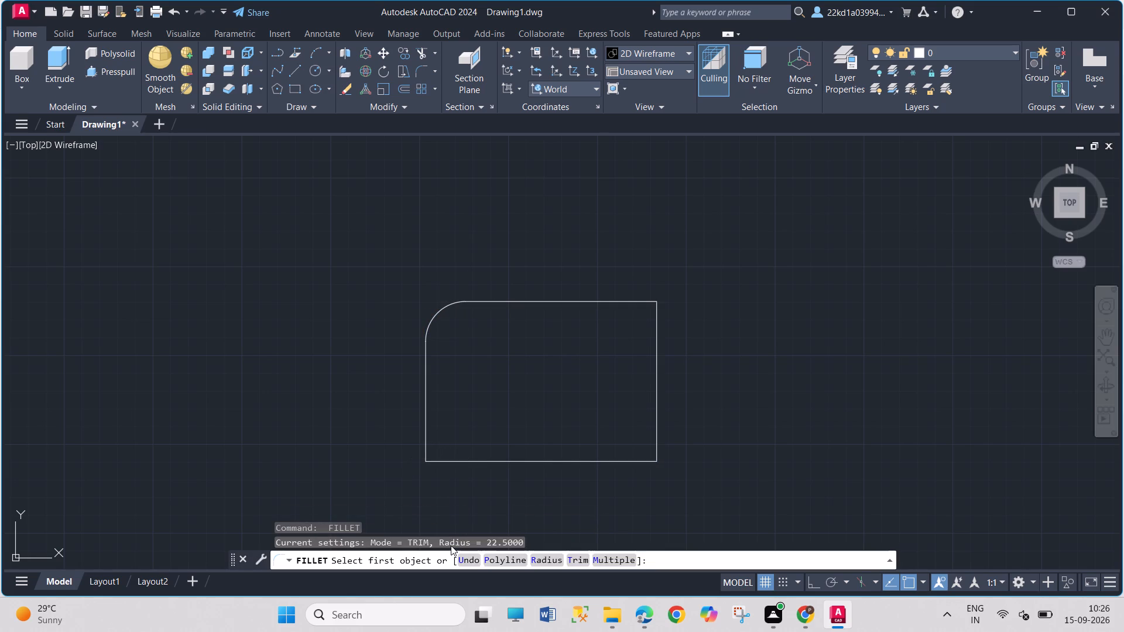
click(548, 561)
key(Return)
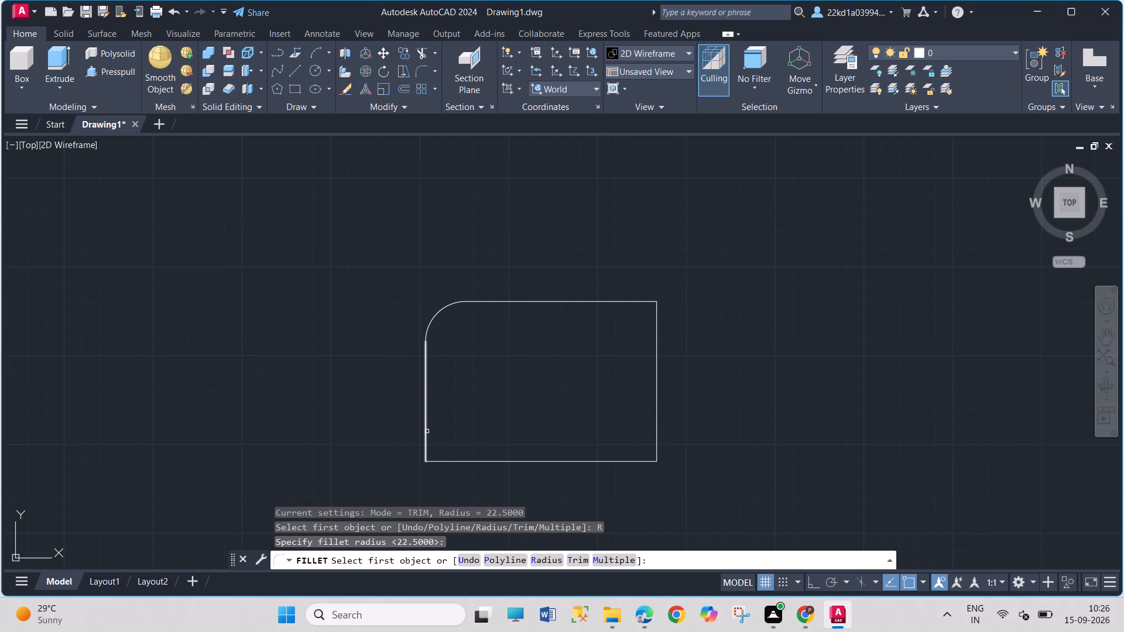
click(427, 431)
click(474, 462)
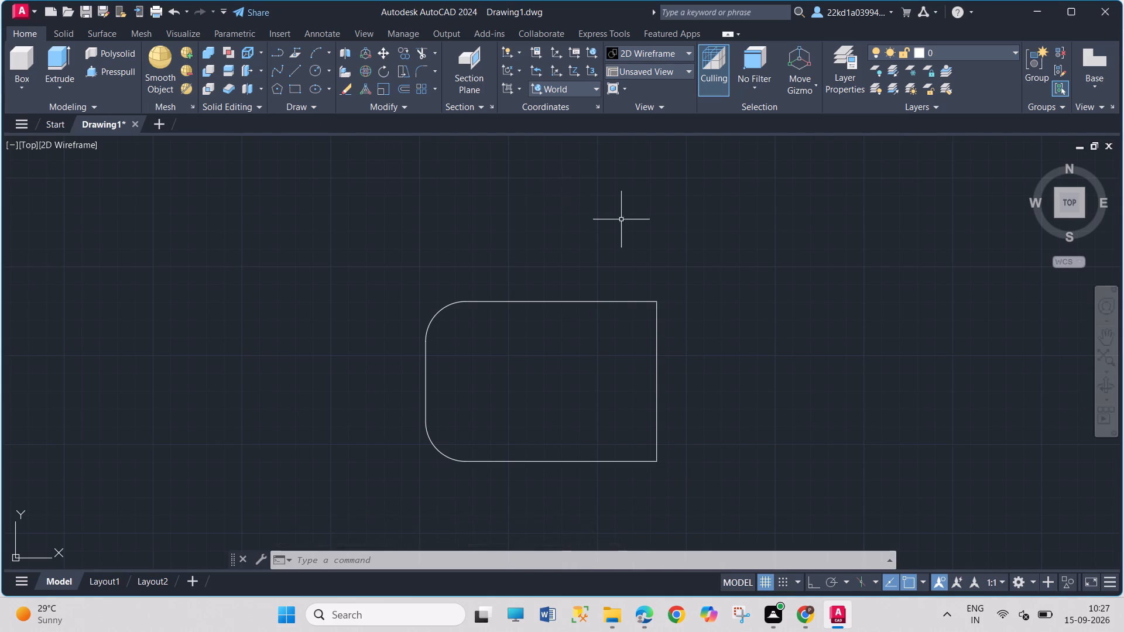
Set the viewport to the SW Isometric view with the Realistic visual style.
click(24, 149)
click(75, 274)
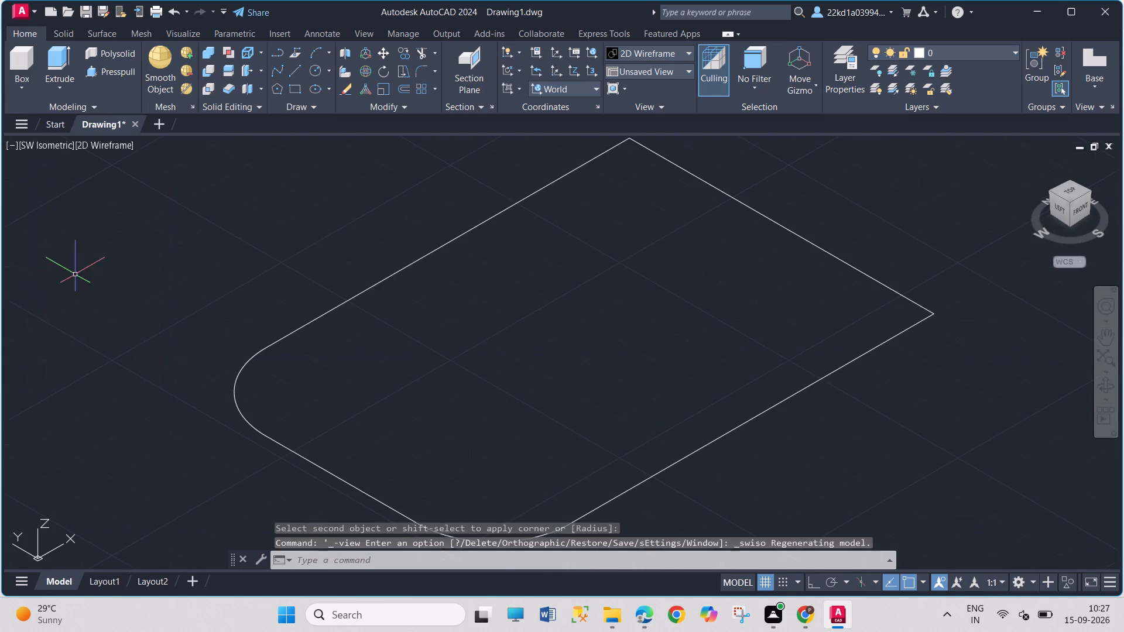
scroll(514, 345, down, 3)
scroll(457, 384, up, 1)
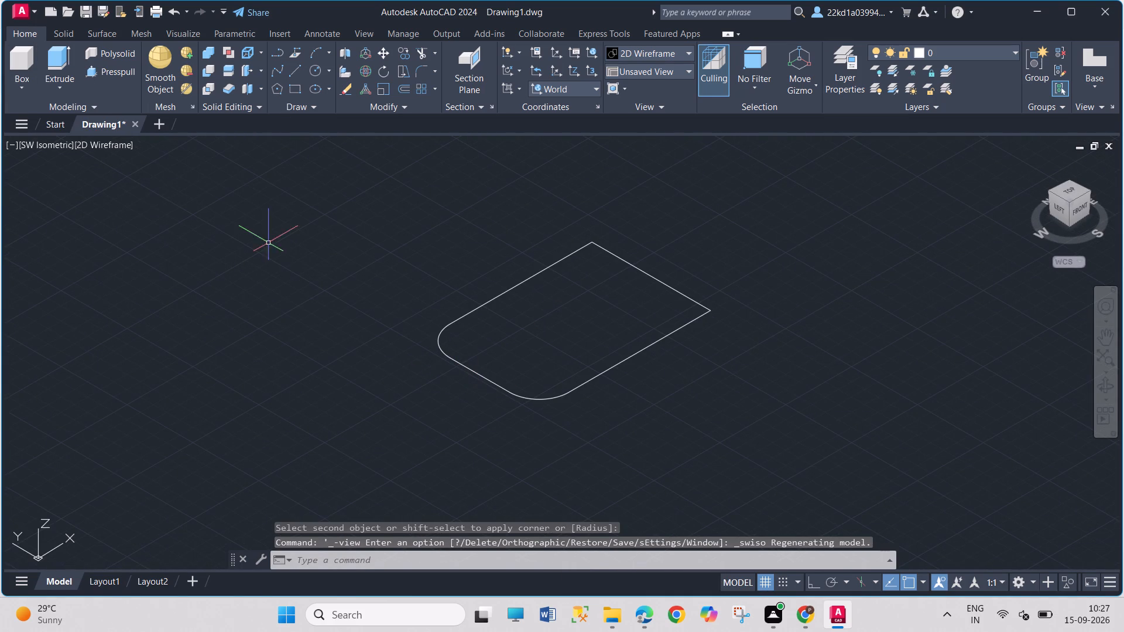
click(100, 147)
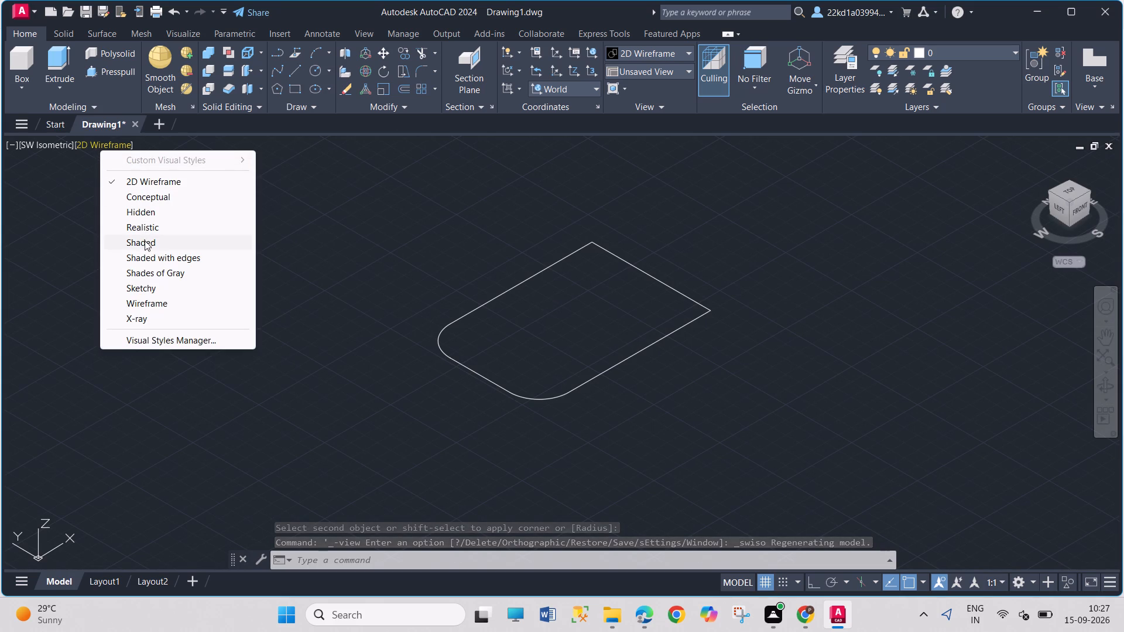
click(155, 226)
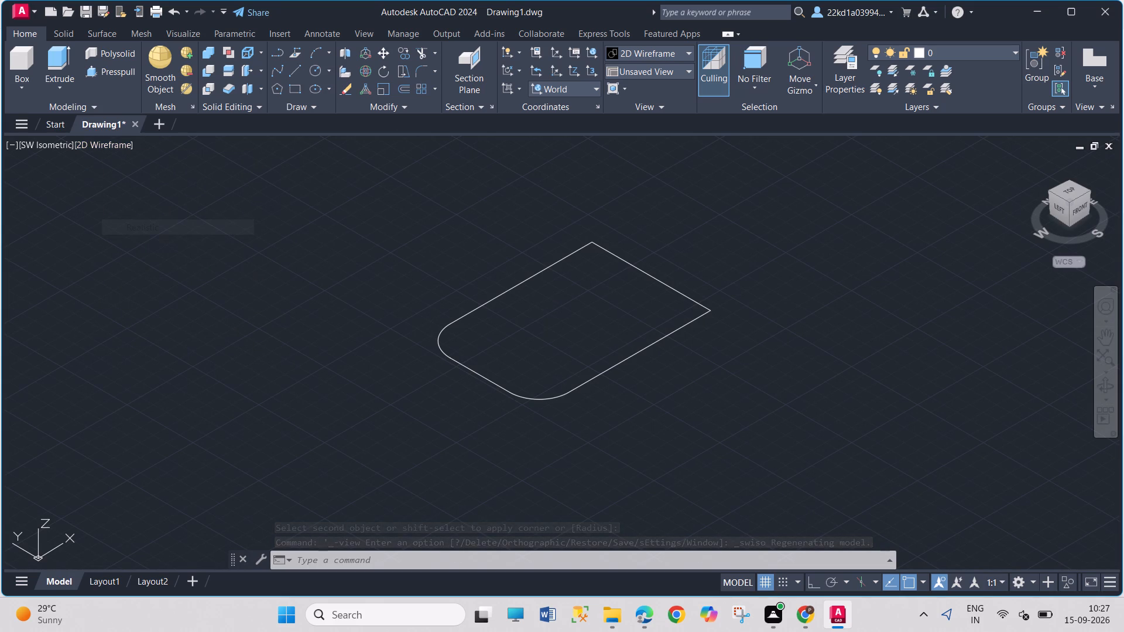
Presspull the rounded base outline to a height of 18 to form the solid base plate.
click(92, 74)
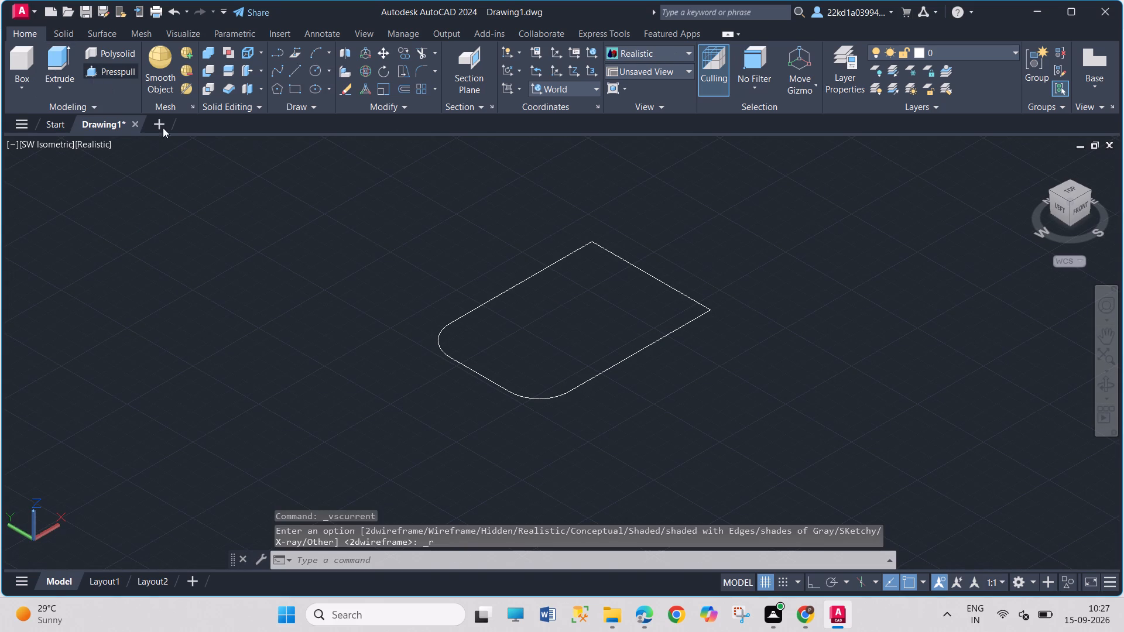
click(566, 395)
text(18)
key(Return)
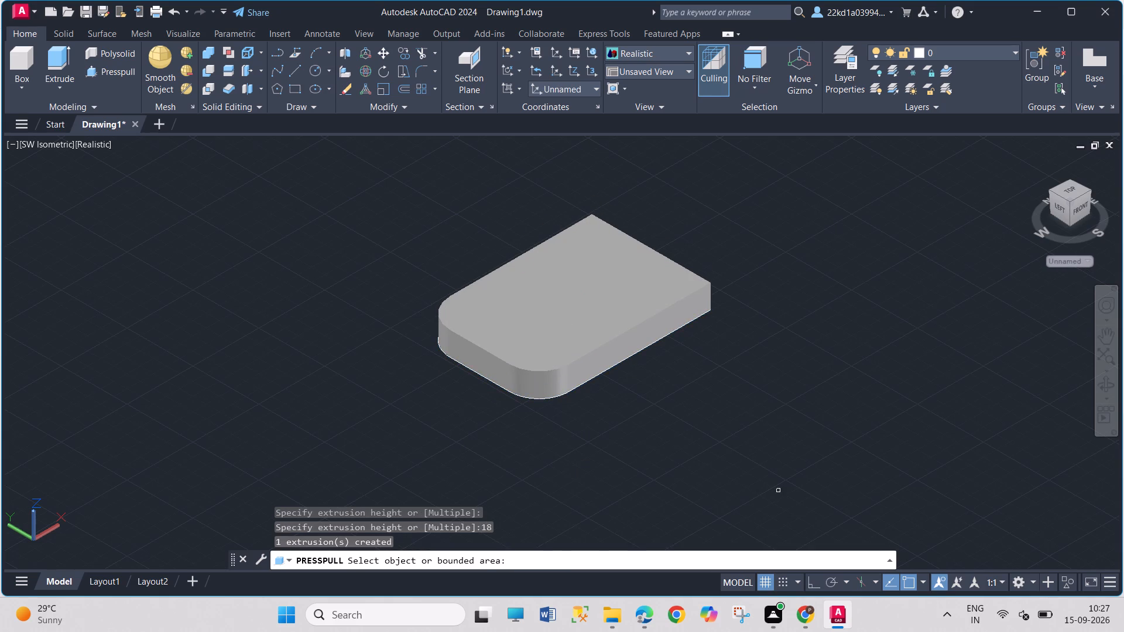
key(Escape)
key(Escape)
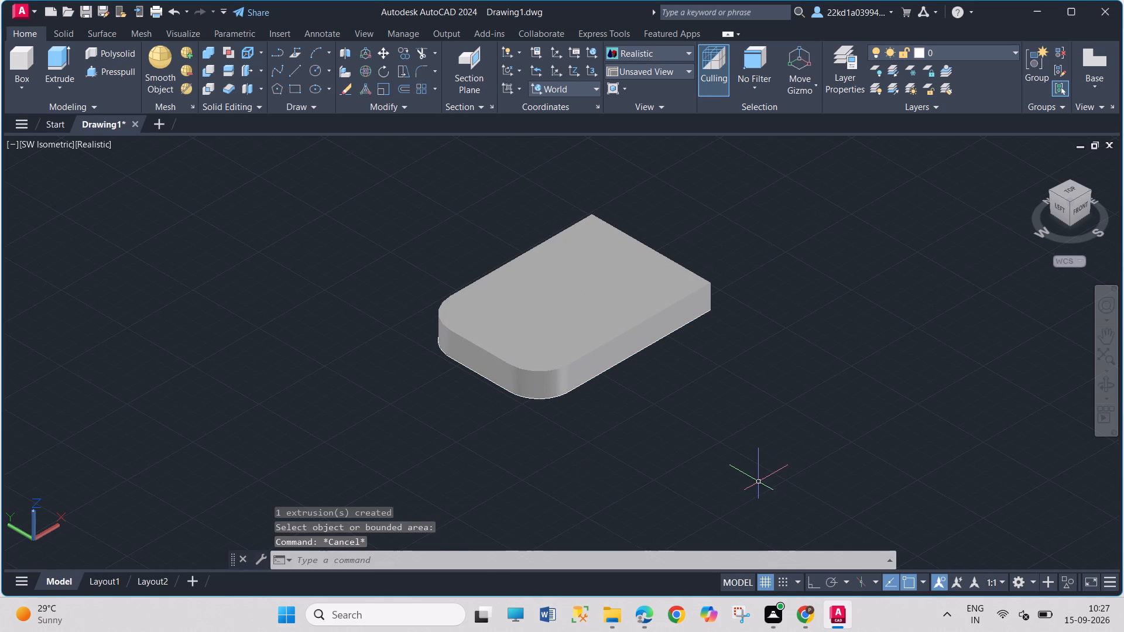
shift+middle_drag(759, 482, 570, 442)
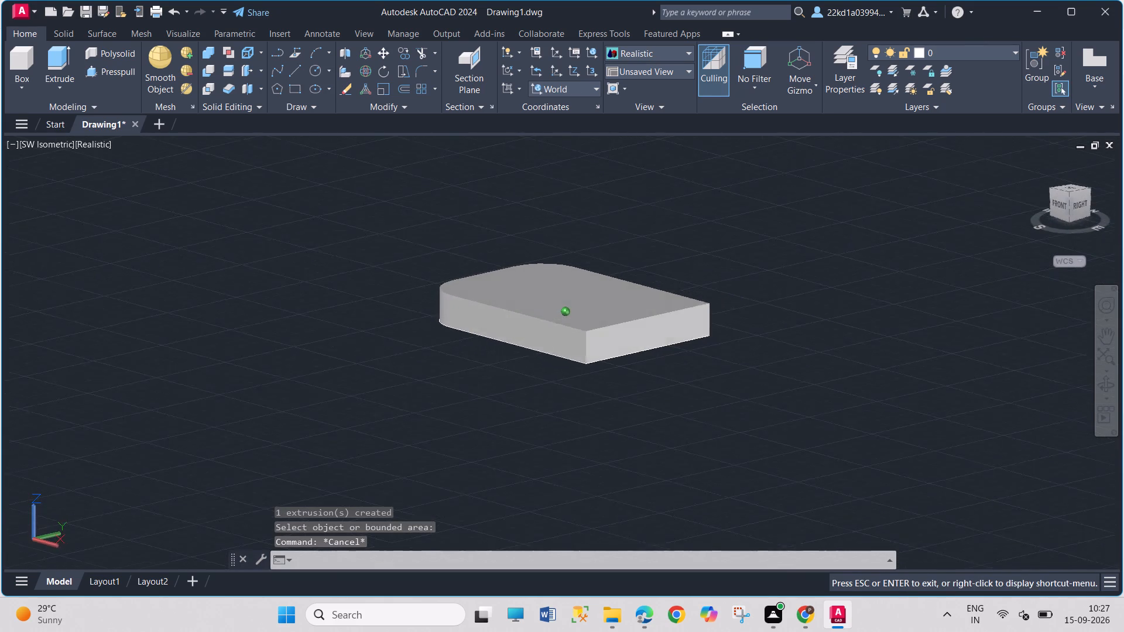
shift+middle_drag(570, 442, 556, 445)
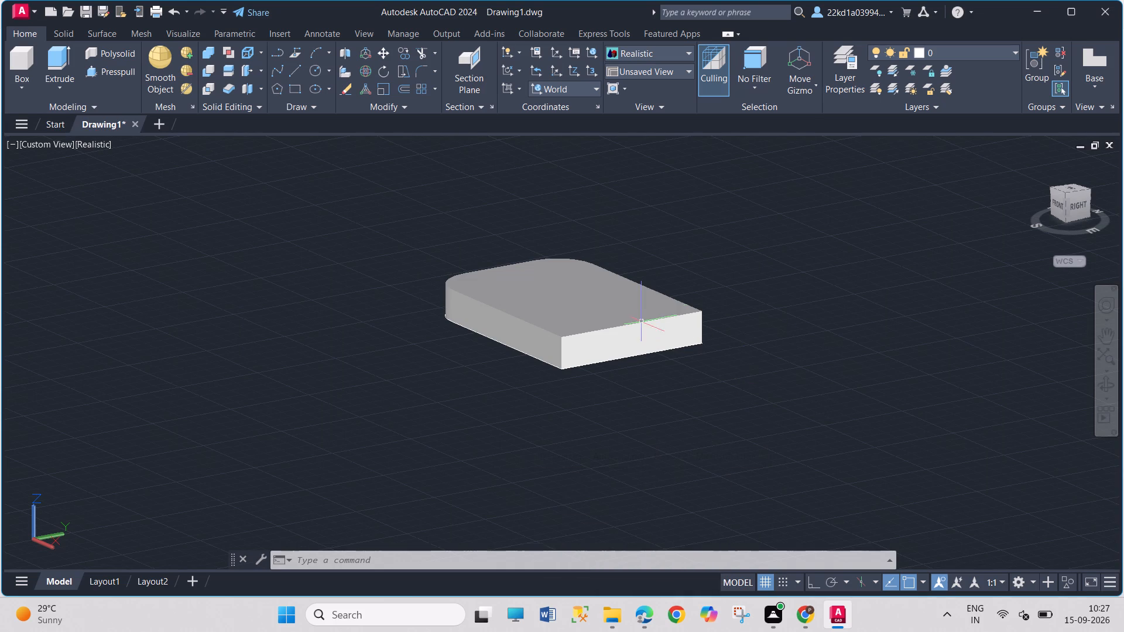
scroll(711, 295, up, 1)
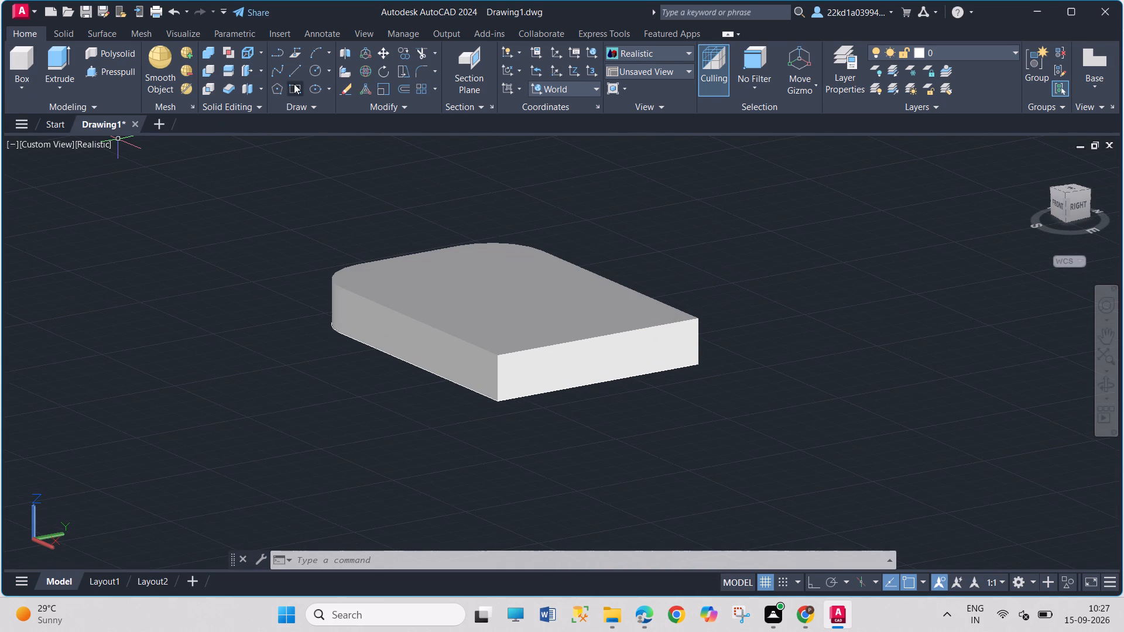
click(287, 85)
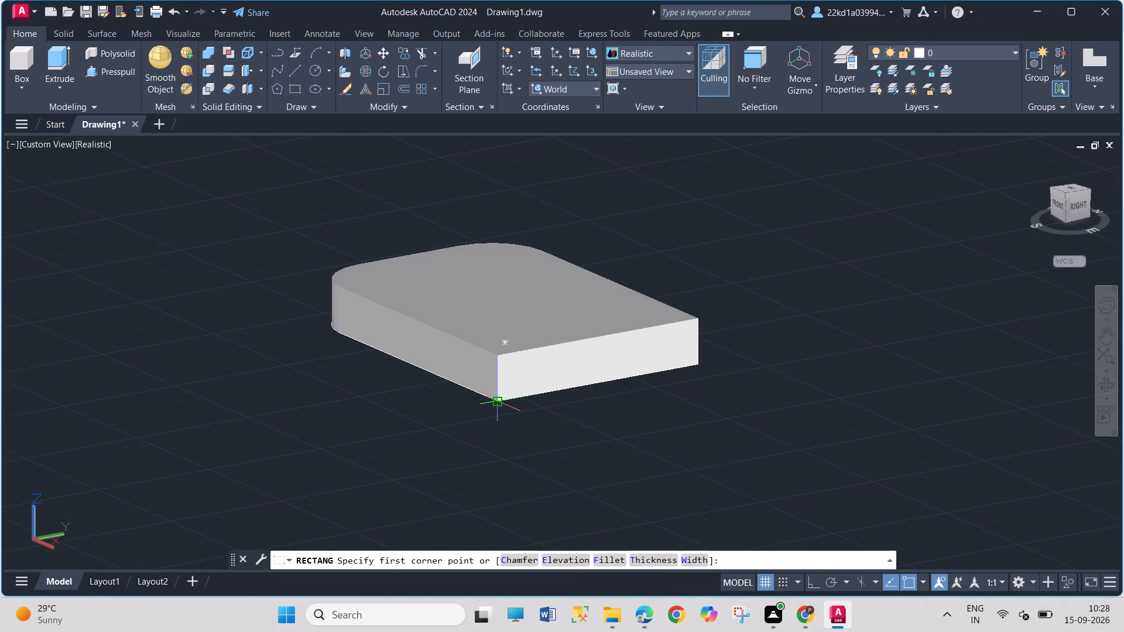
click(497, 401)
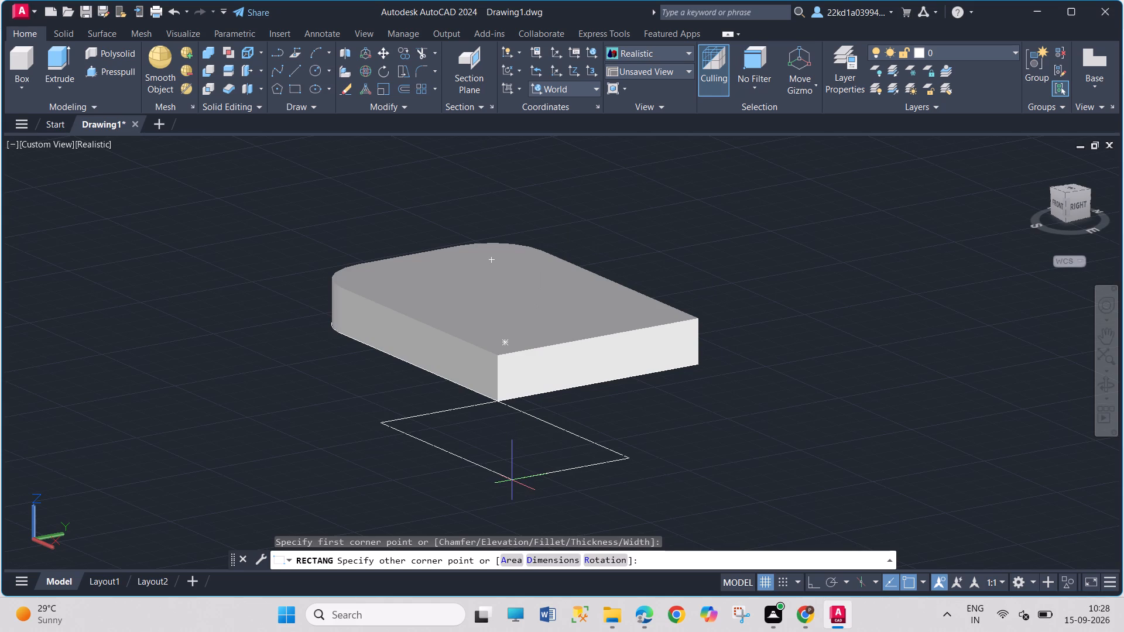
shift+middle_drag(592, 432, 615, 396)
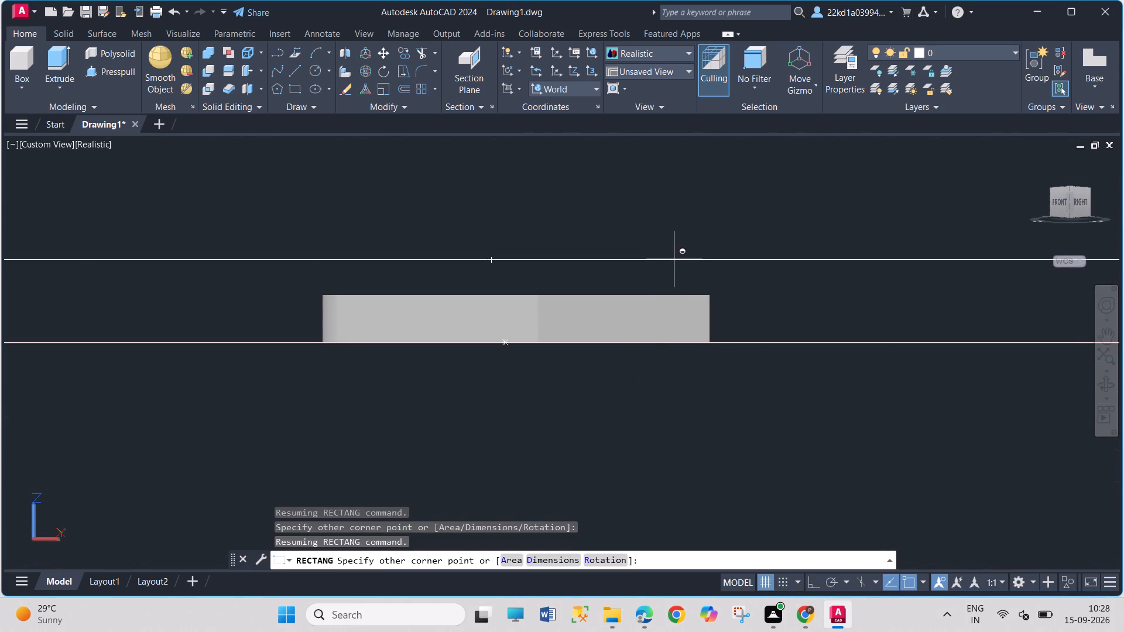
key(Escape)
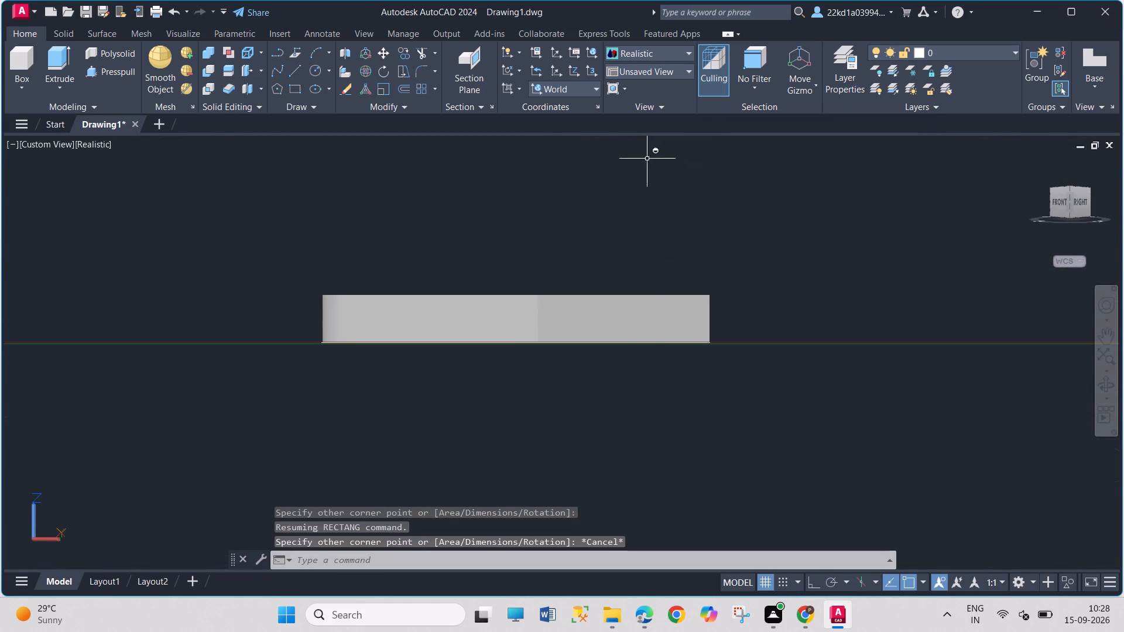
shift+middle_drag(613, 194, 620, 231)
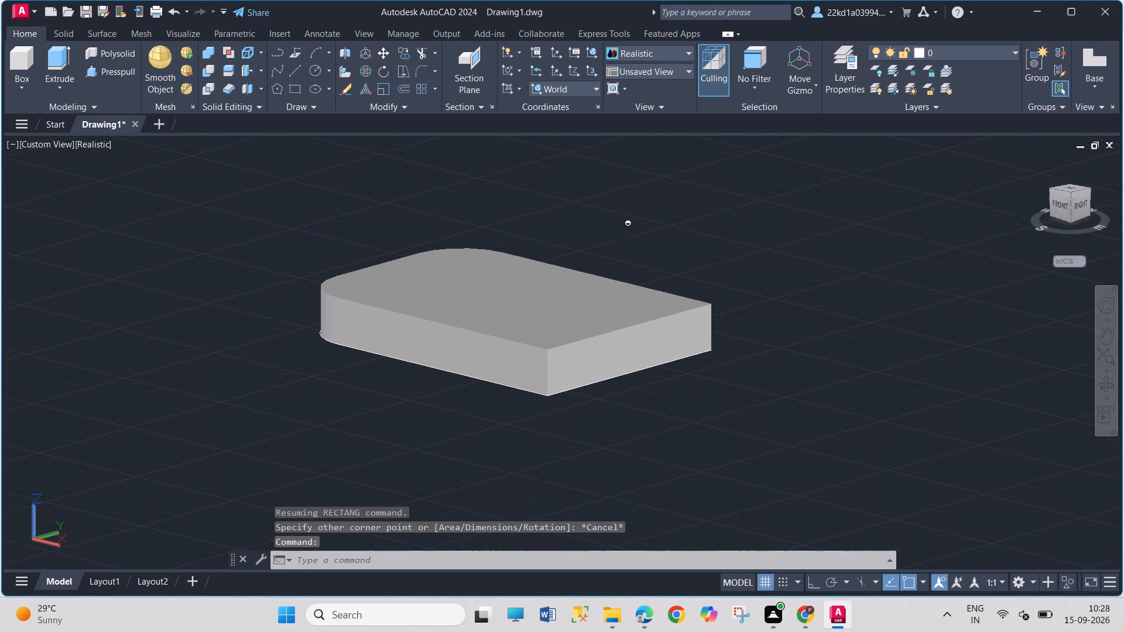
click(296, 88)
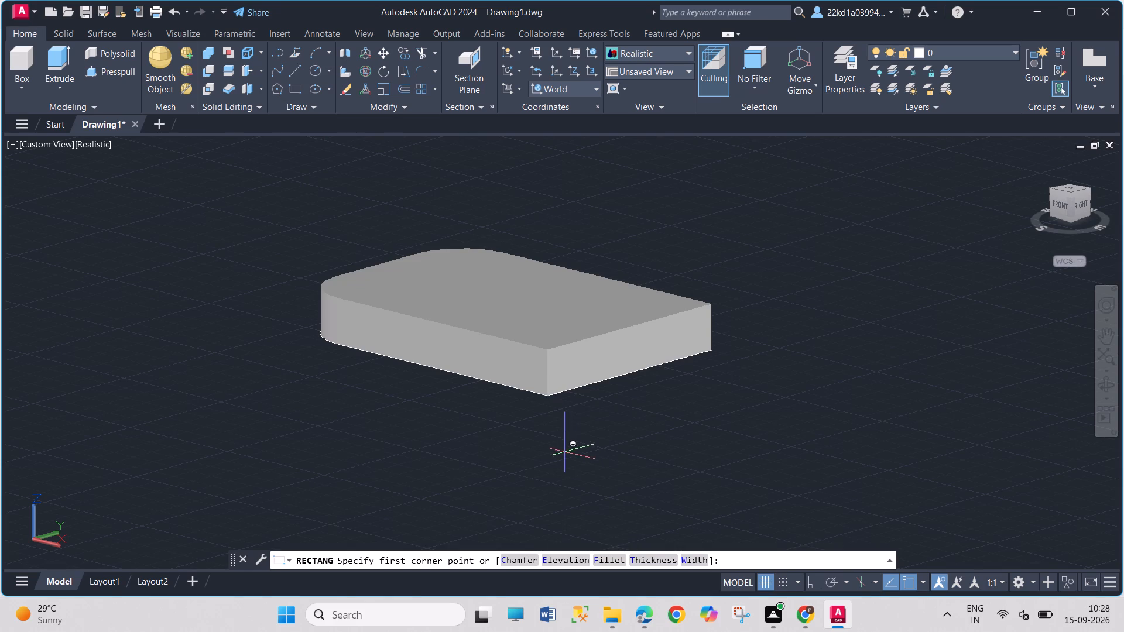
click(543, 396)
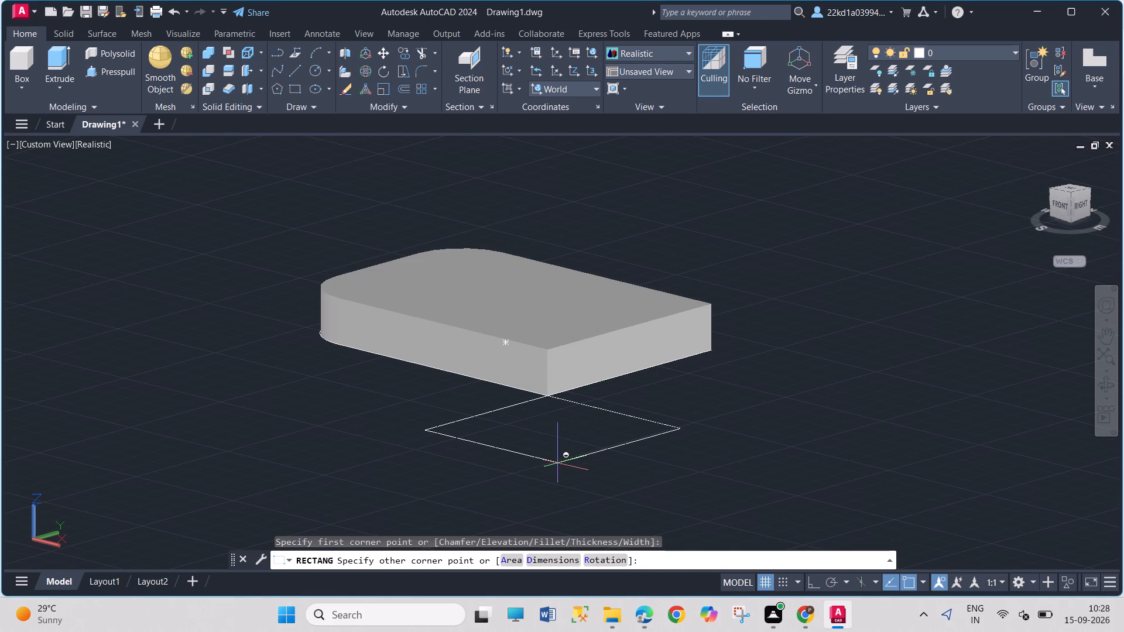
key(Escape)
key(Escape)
Draw an 18 by 90 rectangle on the ground plane, extending outward from the bottom edge of the base plate's square end.
shift+middle_drag(492, 415, 536, 416)
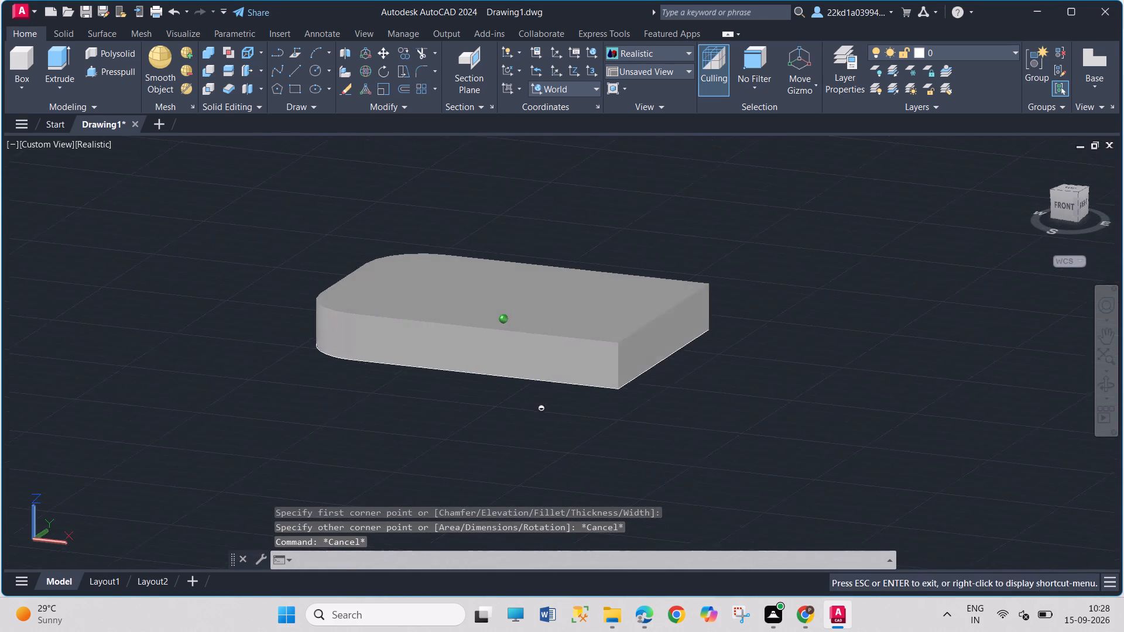
shift+middle_drag(536, 416, 561, 420)
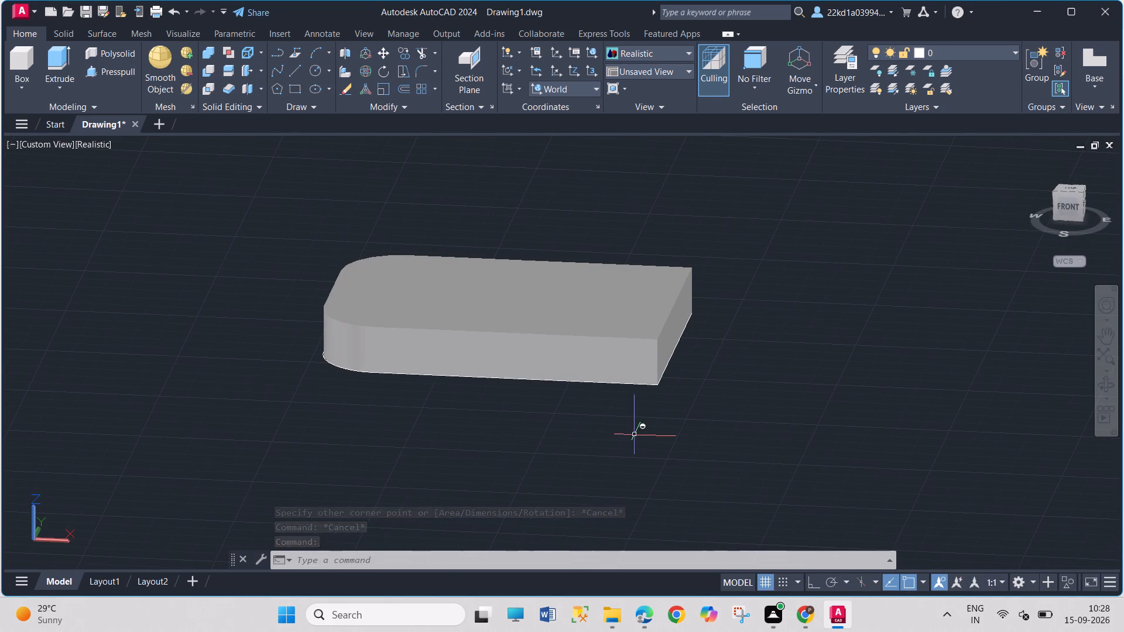
click(294, 89)
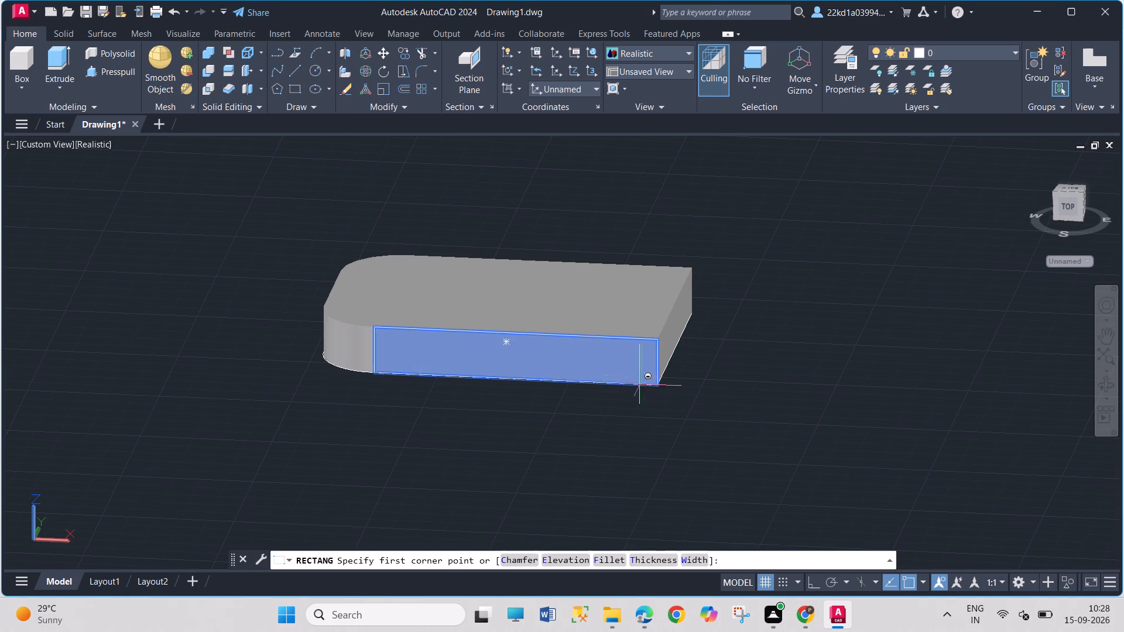
click(662, 386)
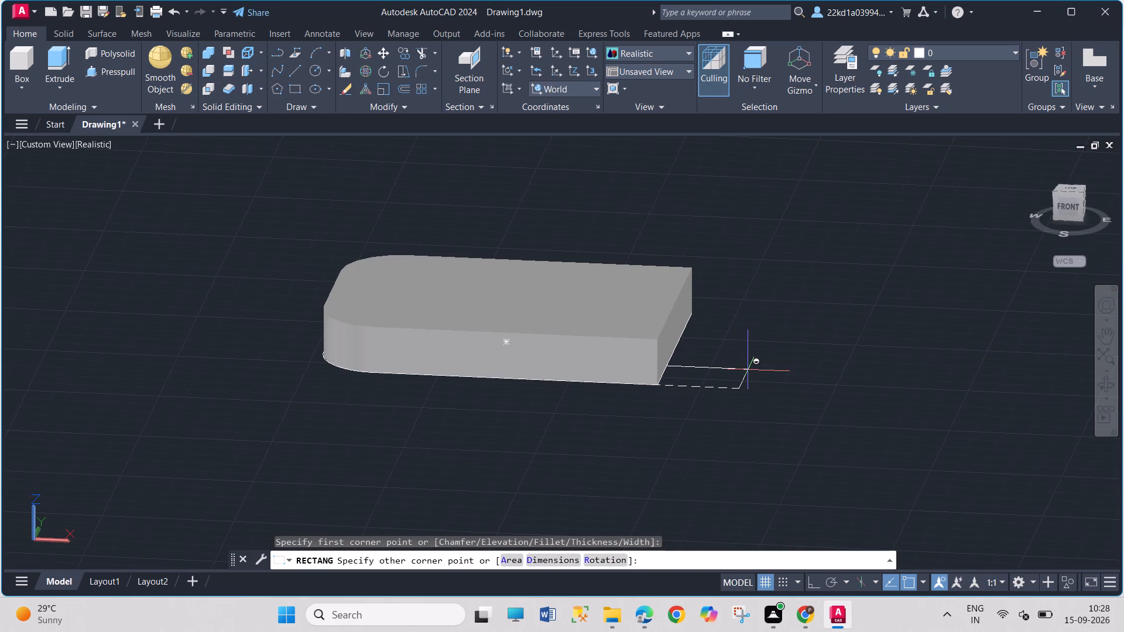
shift+middle_drag(749, 369, 656, 398)
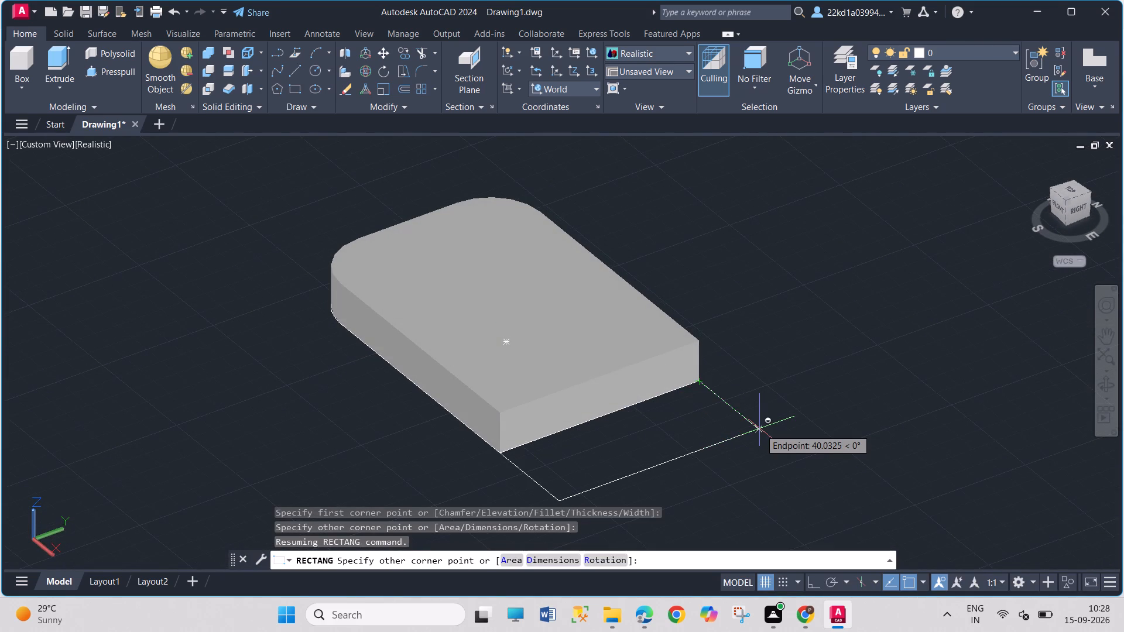
click(563, 565)
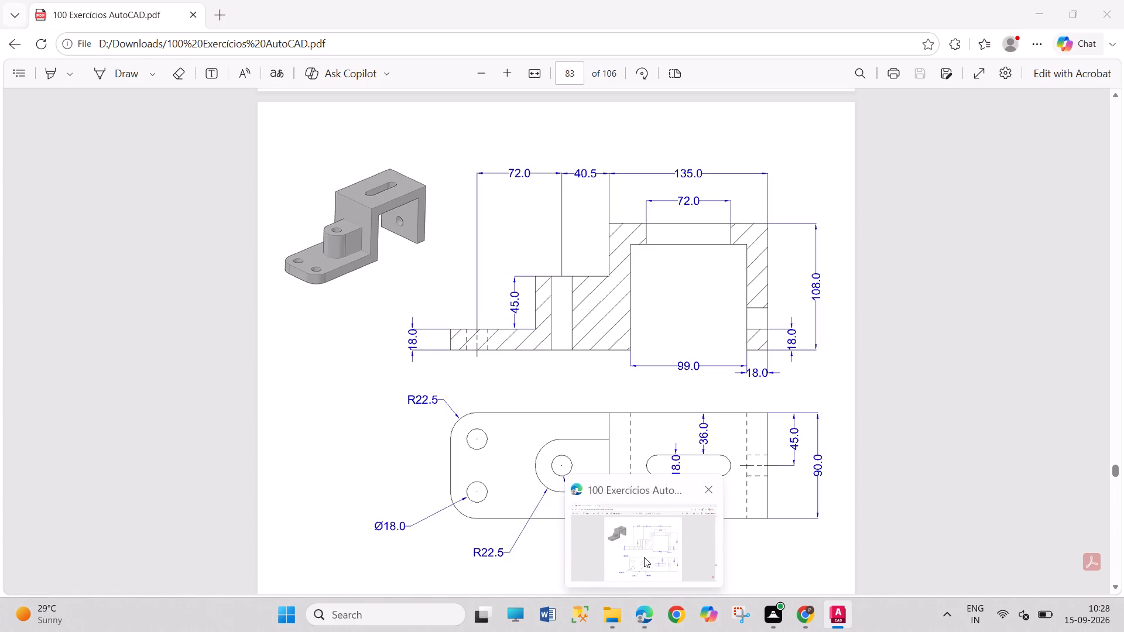
text(18)
key(Return)
text(90)
key(Return)
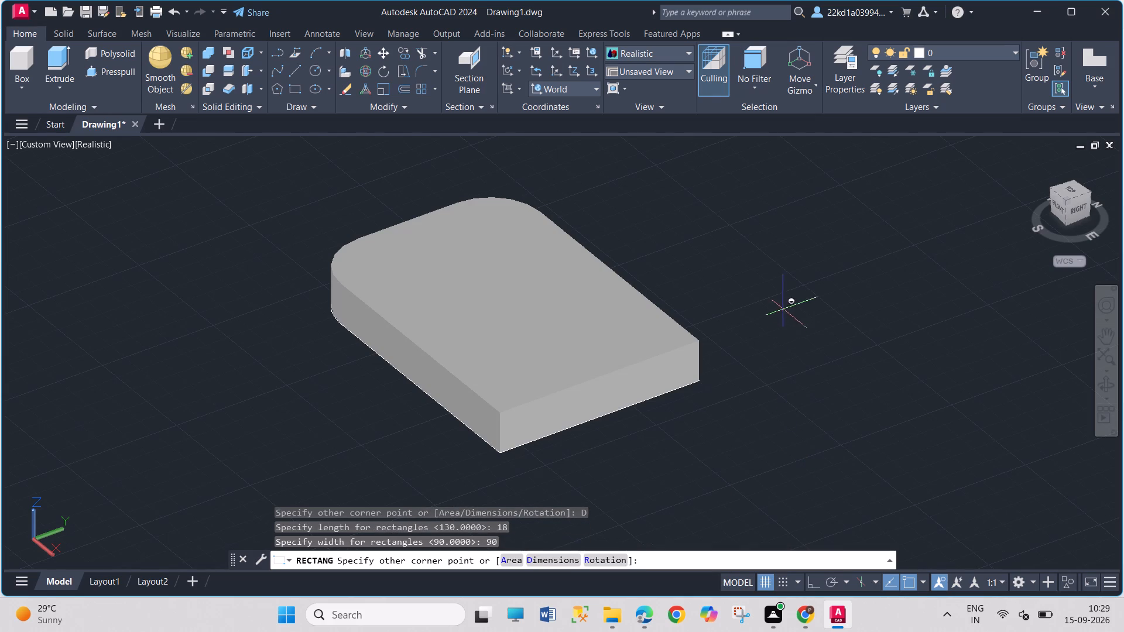
click(827, 418)
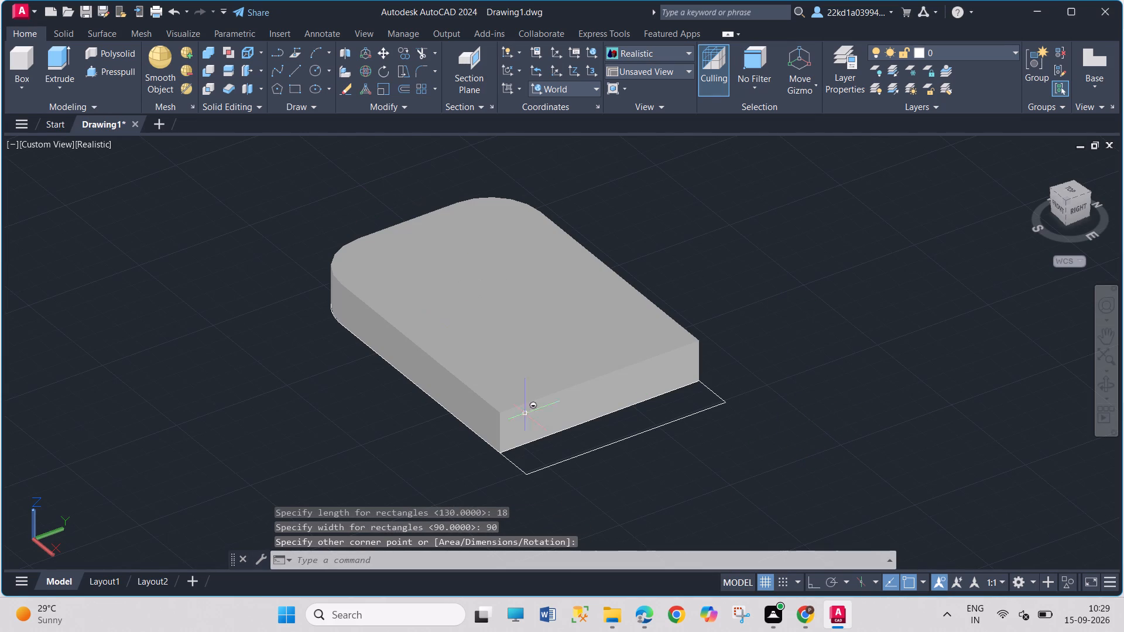
Presspull the 18 by 90 rectangle to a height of 108 to form the upright wall.
click(91, 69)
click(635, 436)
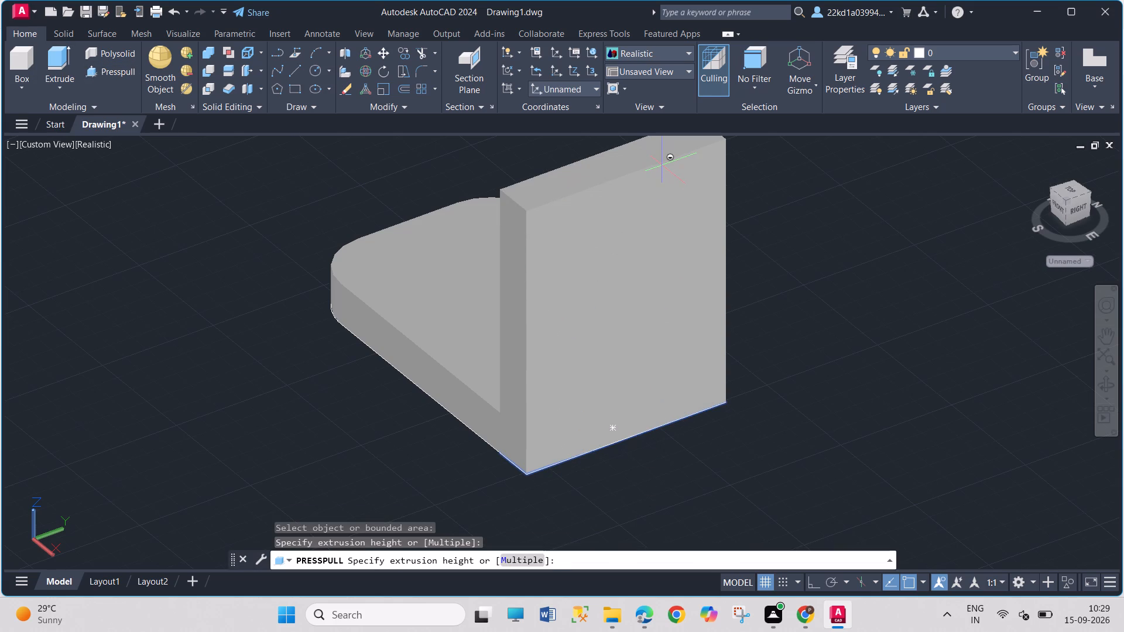
text(108)
key(Return)
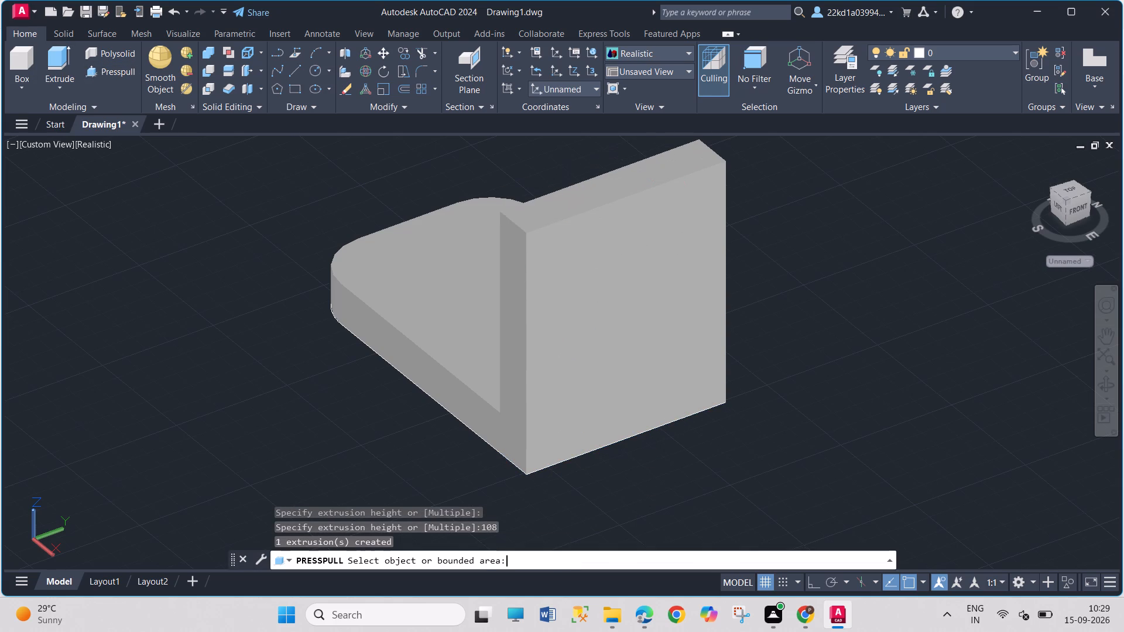
key(Escape)
key(Escape)
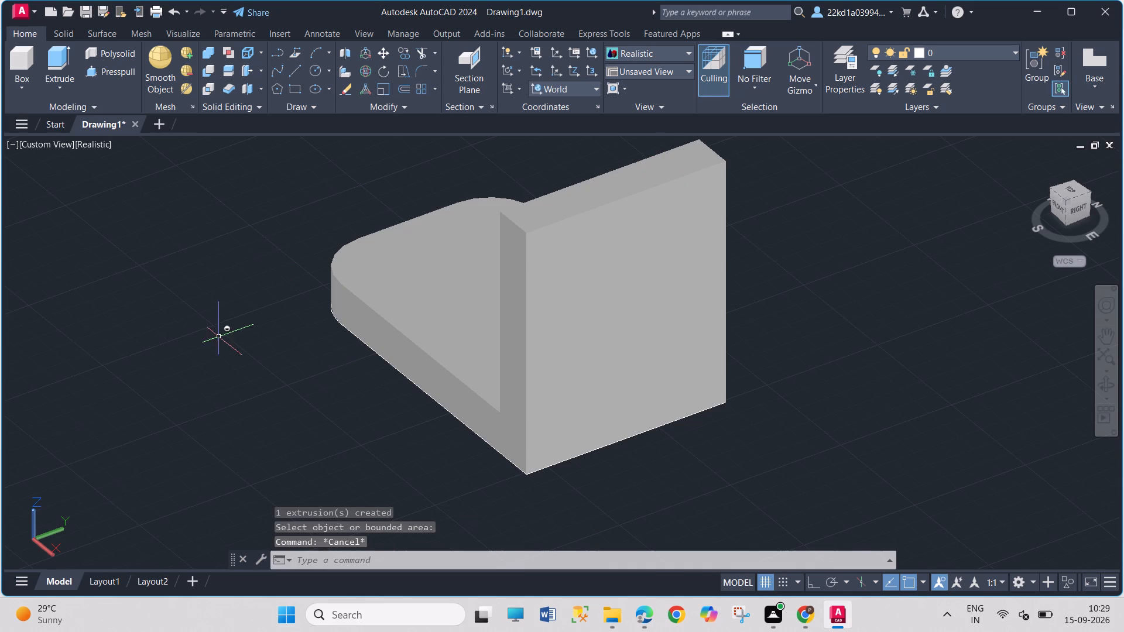
Examine the base plate and upright wall from several angles, ending on the wall's outer face.
shift+middle_drag(207, 361, 292, 368)
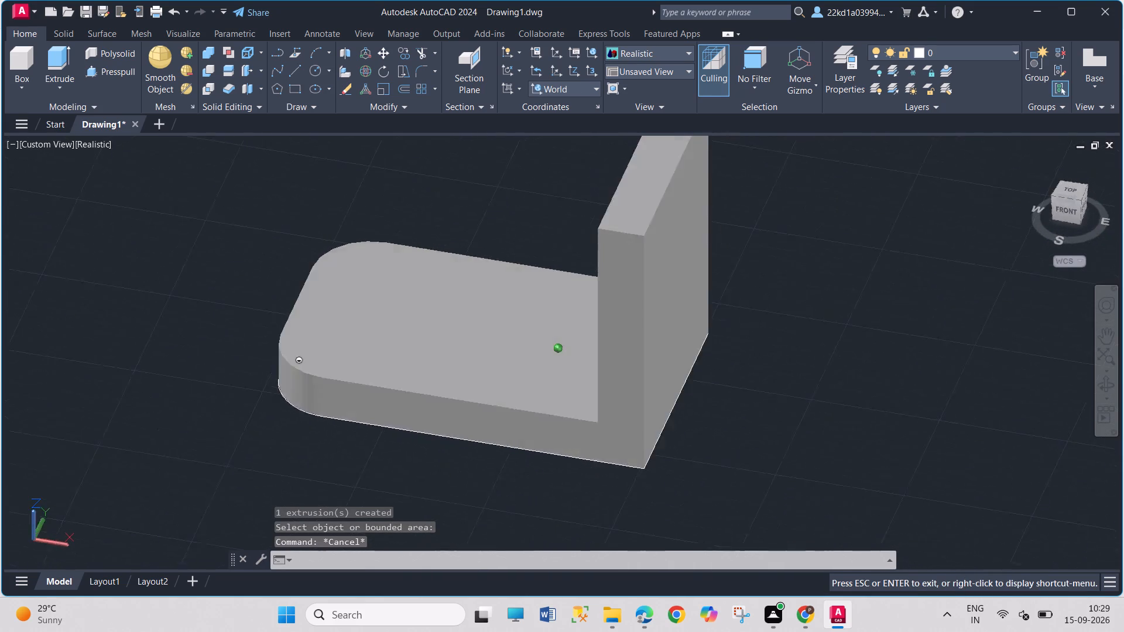
shift+middle_drag(292, 368, 313, 380)
scroll(523, 228, down, 2)
scroll(523, 228, up, 1)
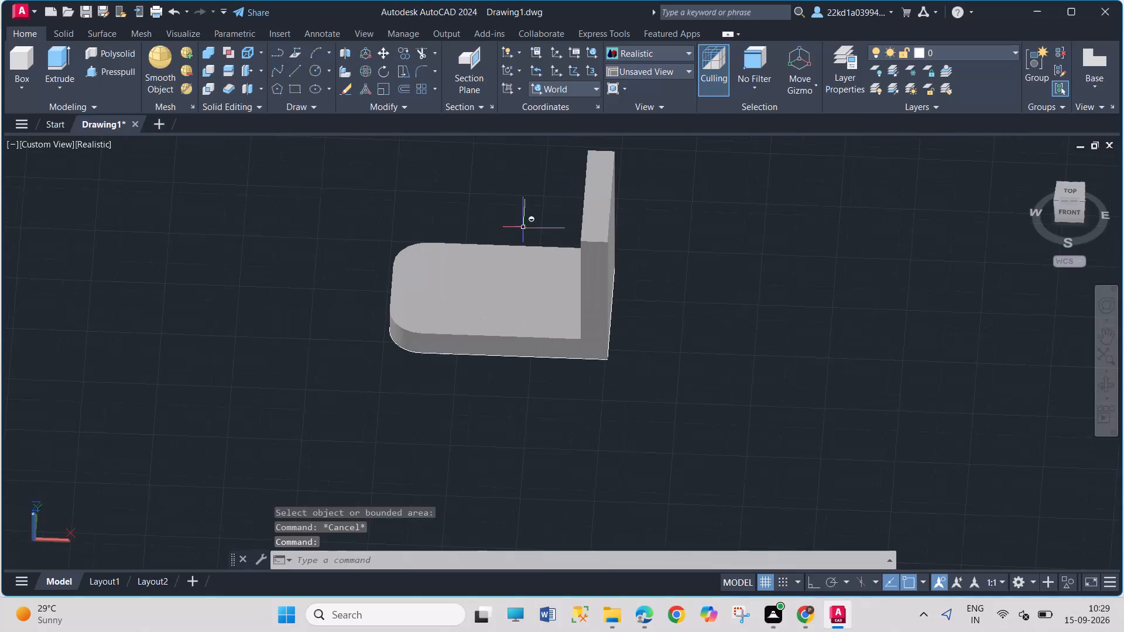
shift+middle_drag(524, 227, 581, 193)
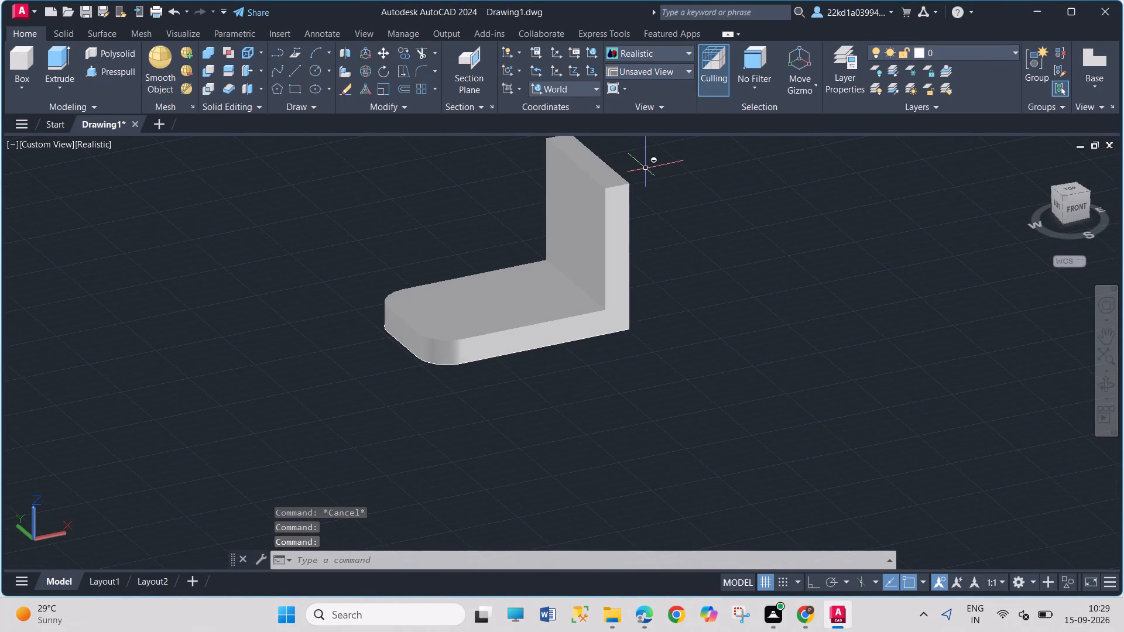
scroll(649, 167, down, 2)
scroll(650, 163, up, 4)
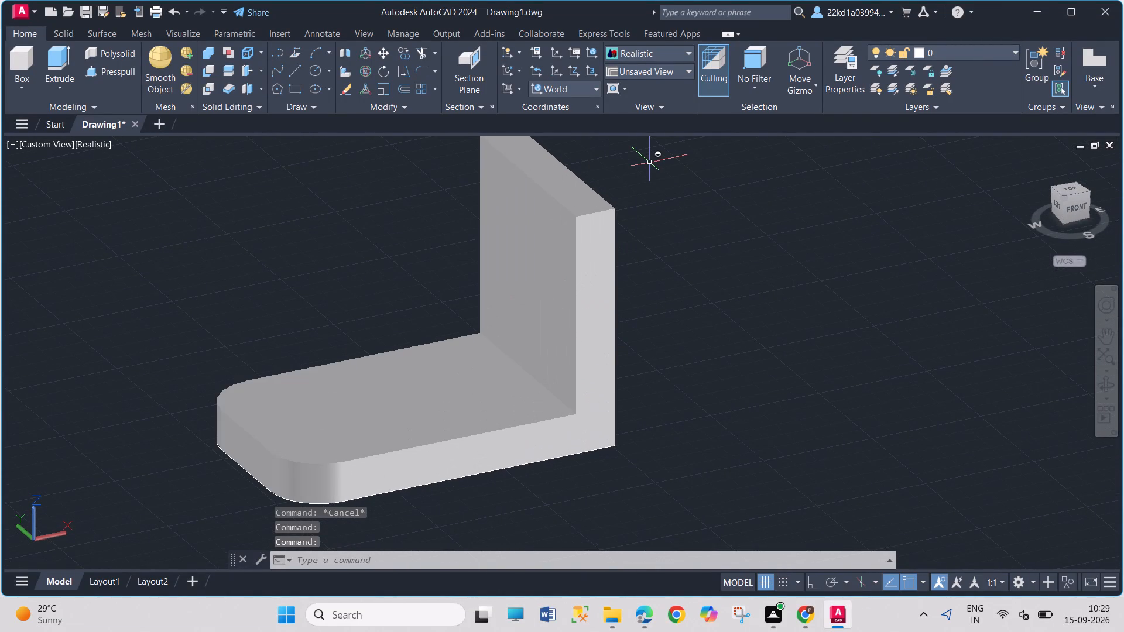
shift+middle_drag(650, 163, 643, 232)
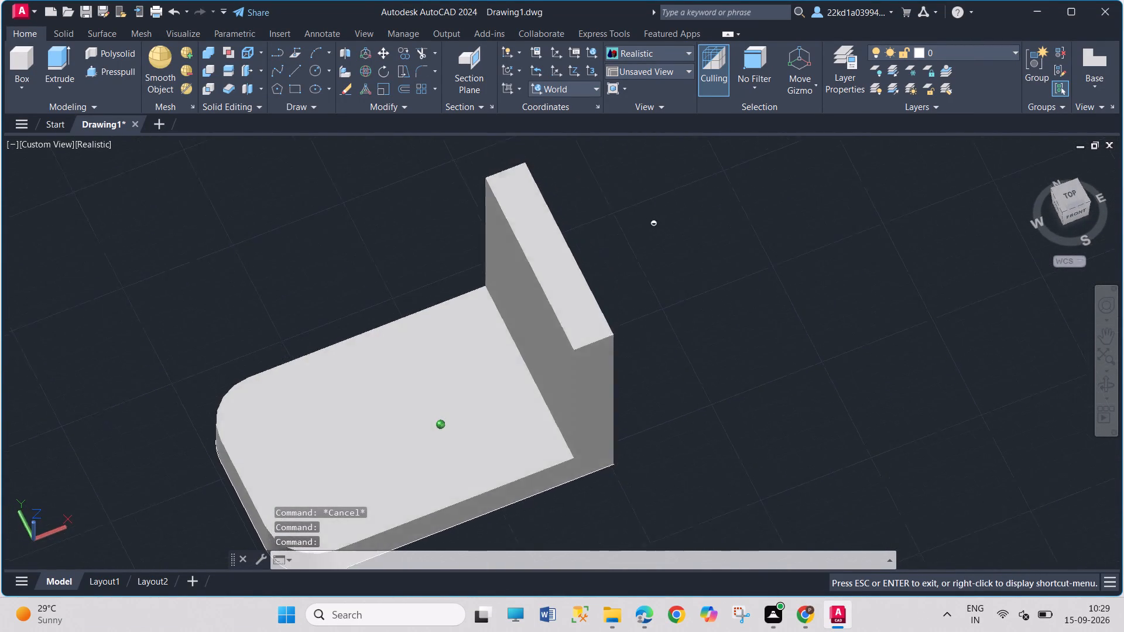
shift+middle_drag(643, 232, 611, 236)
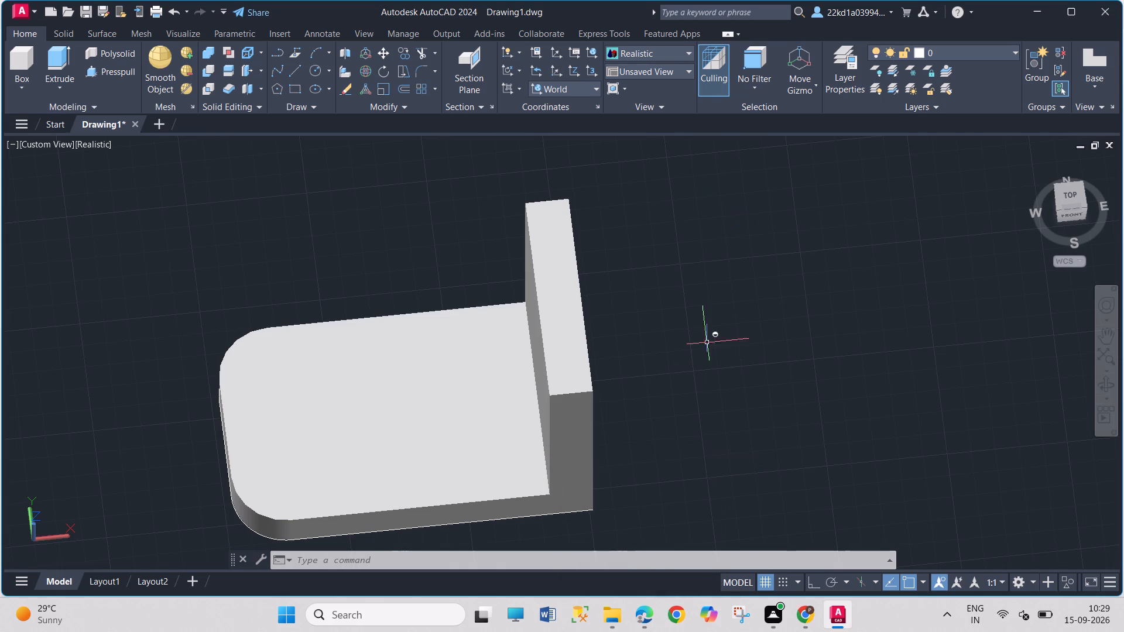
shift+middle_drag(633, 398, 527, 330)
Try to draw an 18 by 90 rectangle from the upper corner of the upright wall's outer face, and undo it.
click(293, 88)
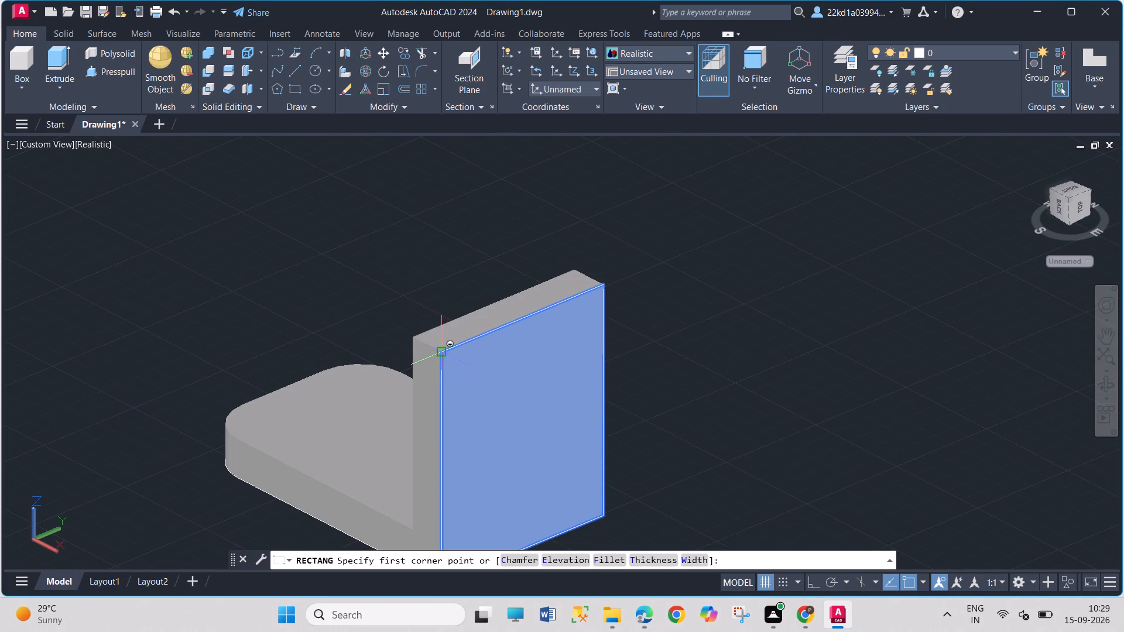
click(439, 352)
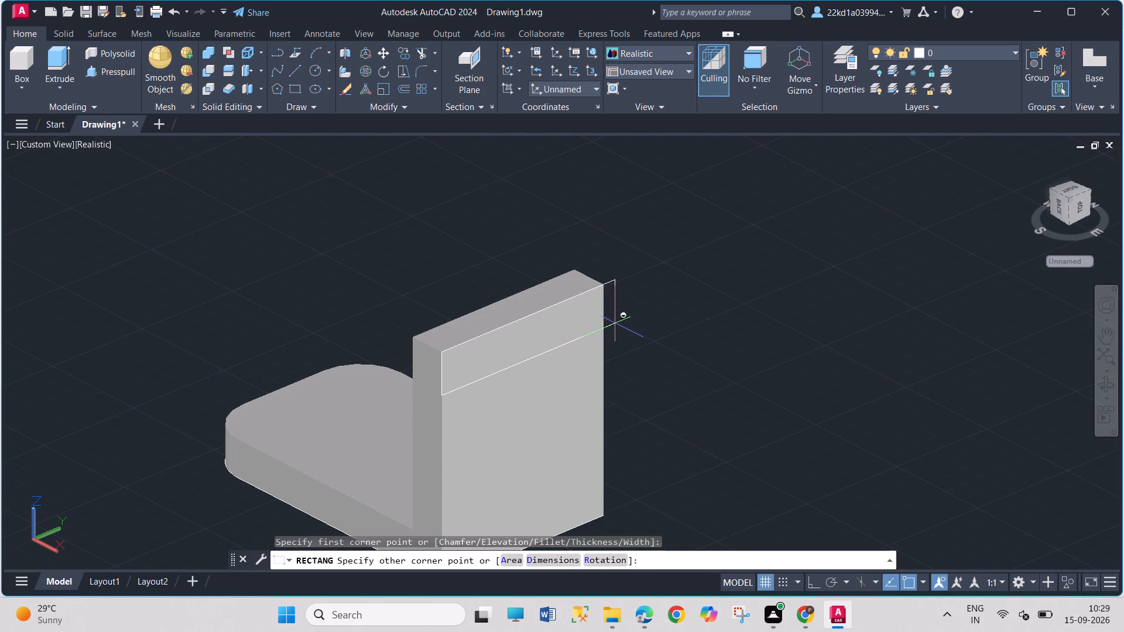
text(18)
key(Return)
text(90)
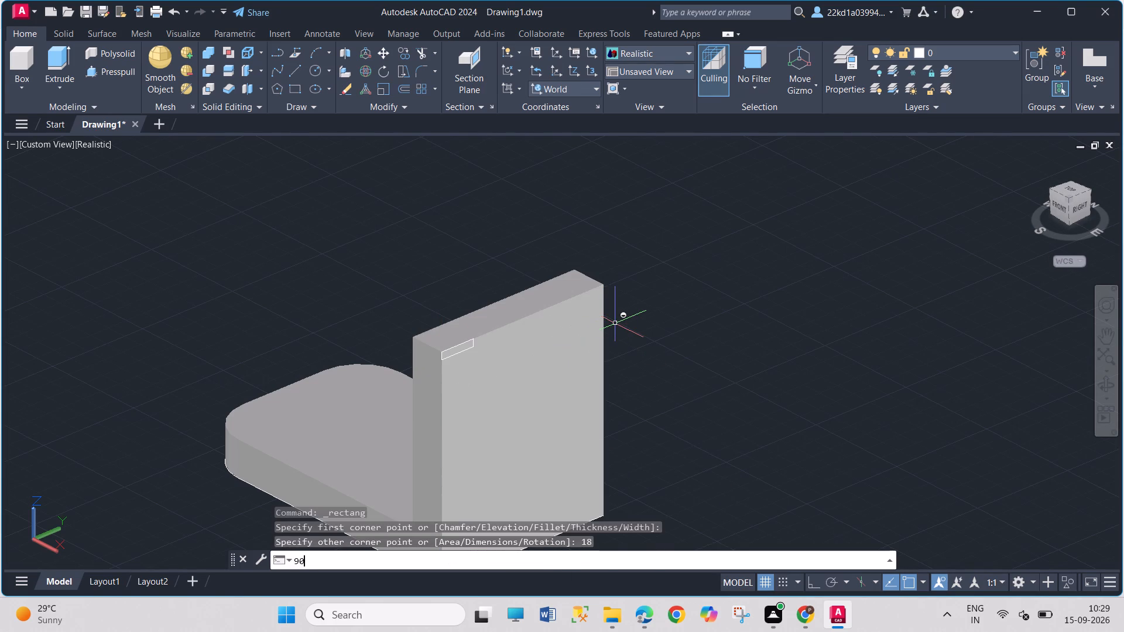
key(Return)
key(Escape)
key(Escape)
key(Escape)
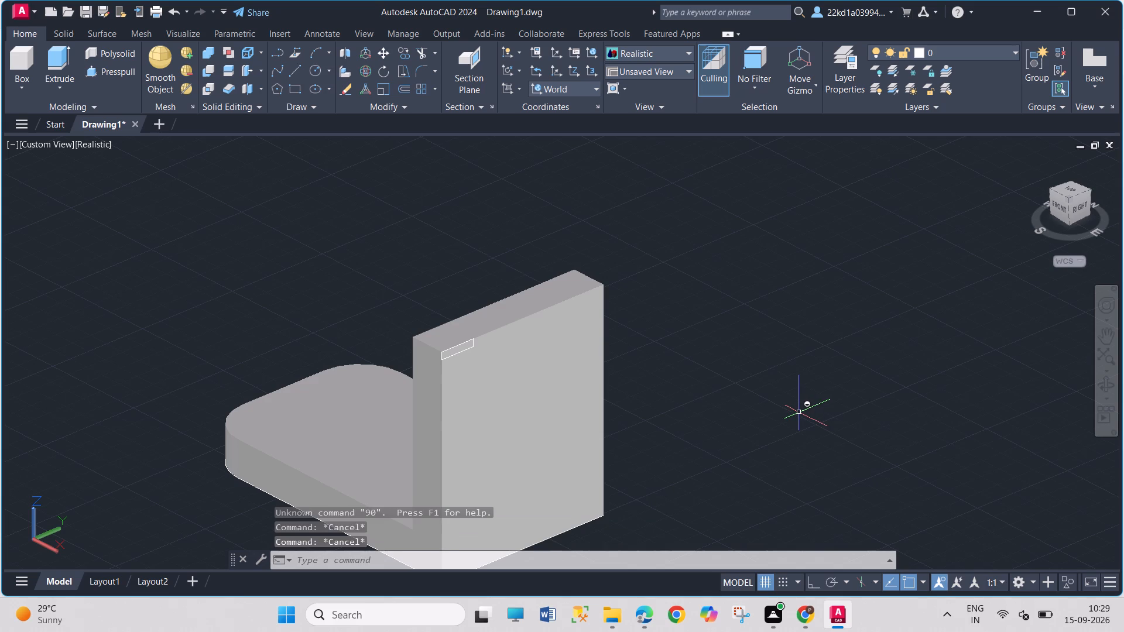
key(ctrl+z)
Draw an 18 by 90 rectangle on the upright wall's outer face, directly below its top edge.
click(299, 87)
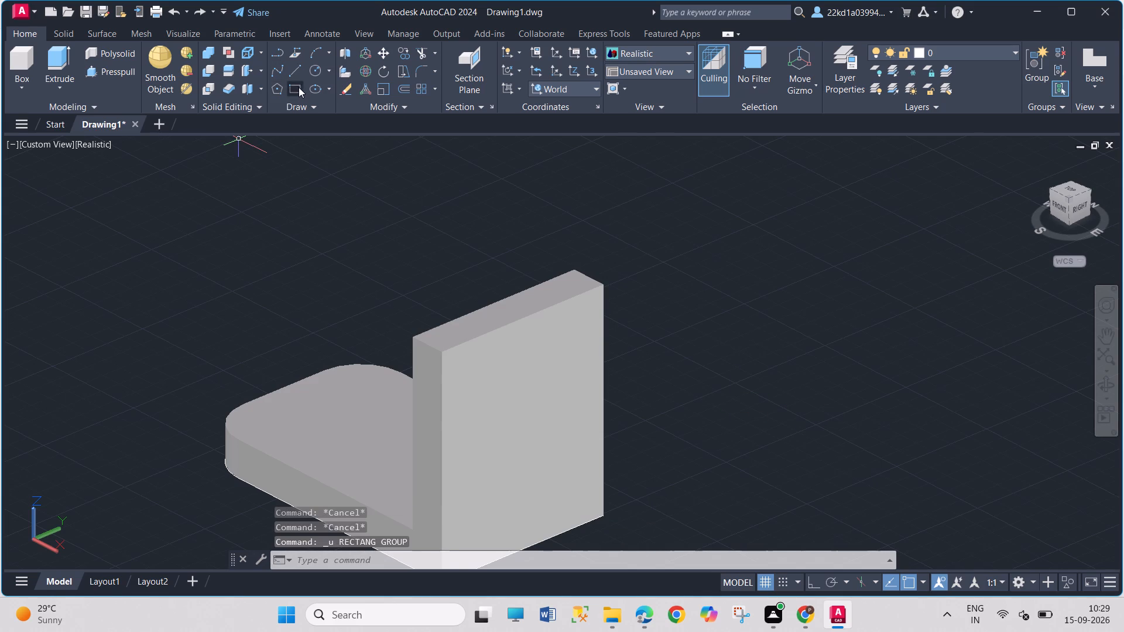
click(442, 354)
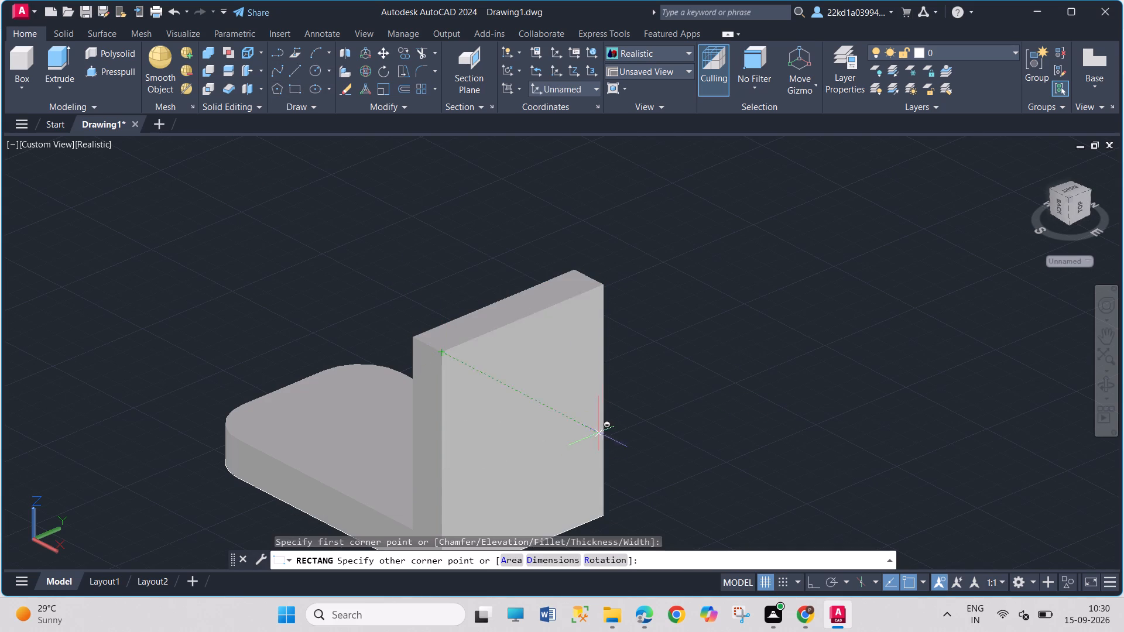
click(553, 556)
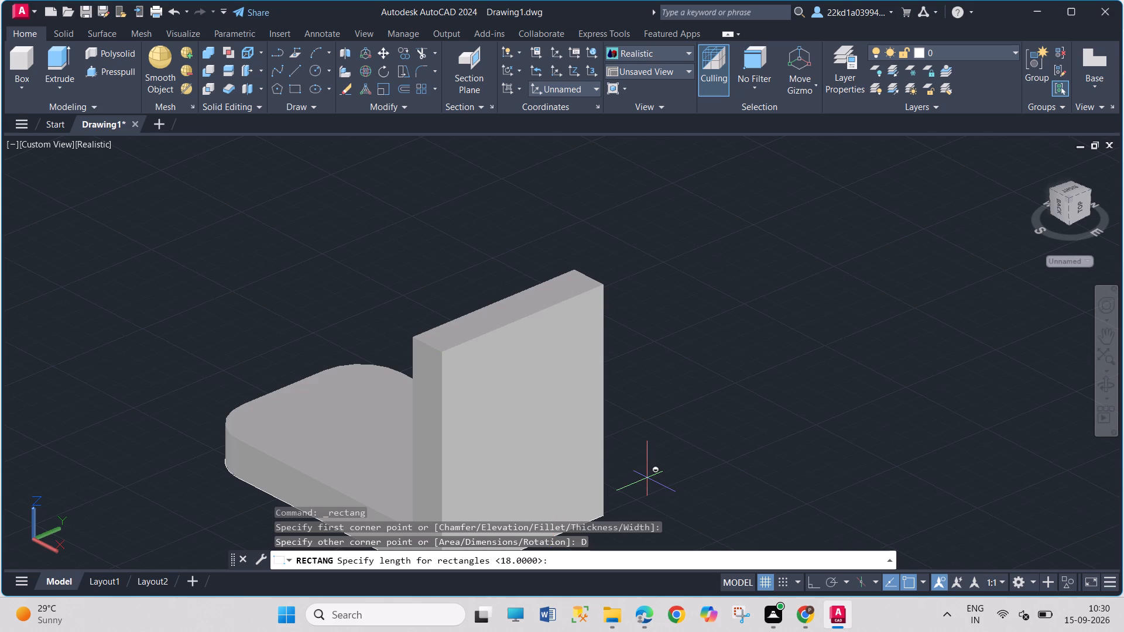
text(18)
key(Return)
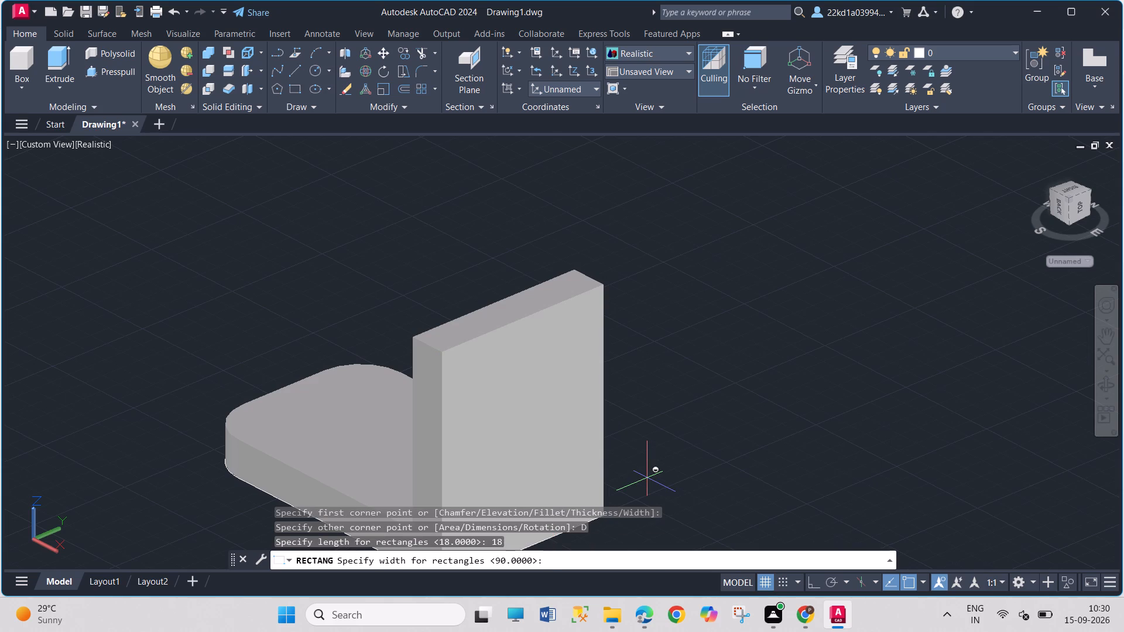
text(90)
key(Return)
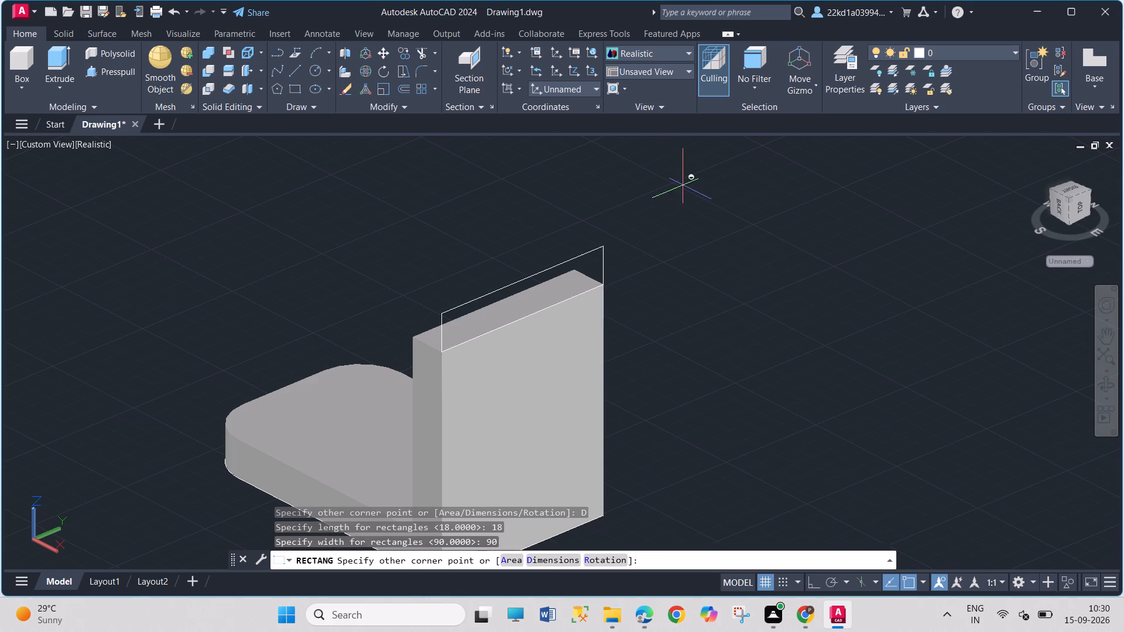
click(771, 347)
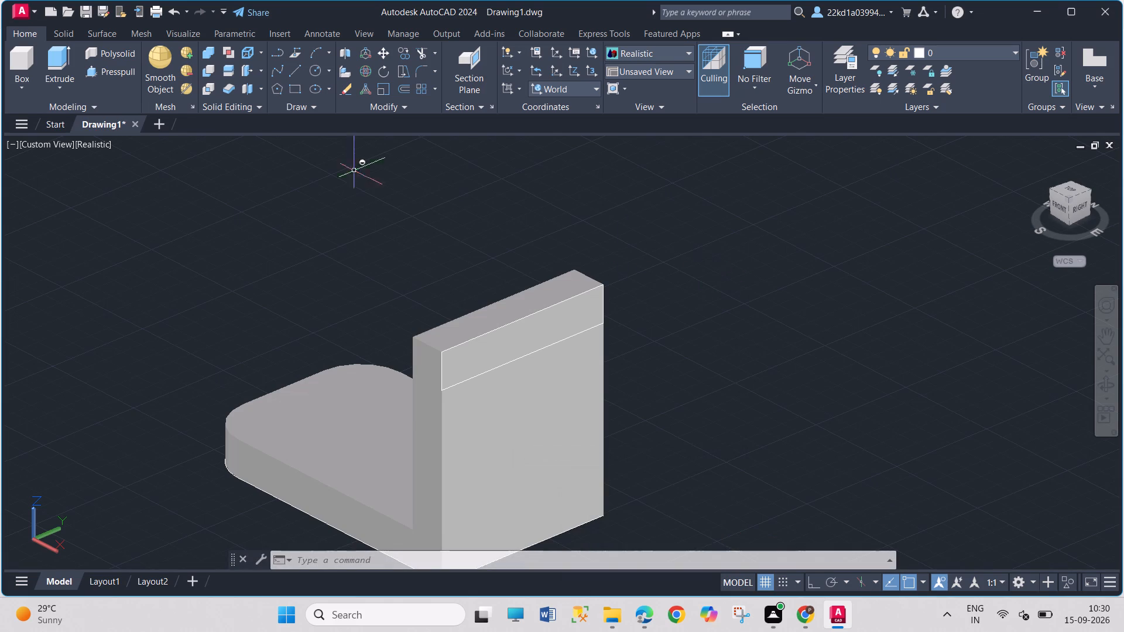
Presspull the rectangle on the wall's outer face outward by 117 to form the horizontal top plate.
click(111, 69)
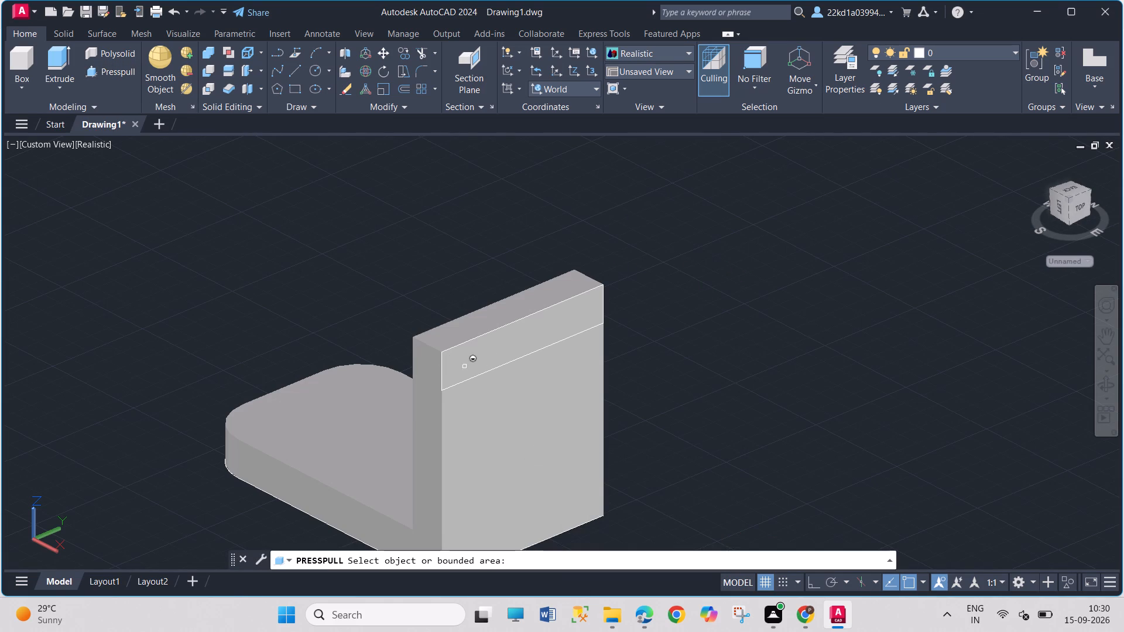
click(486, 365)
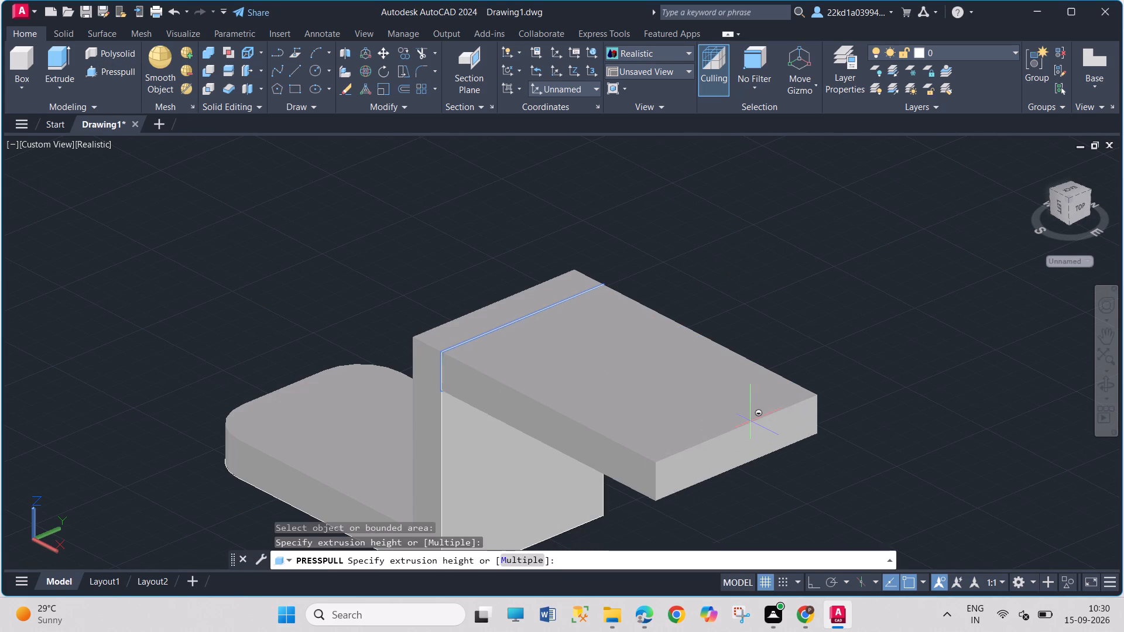
text(117)
key(Return)
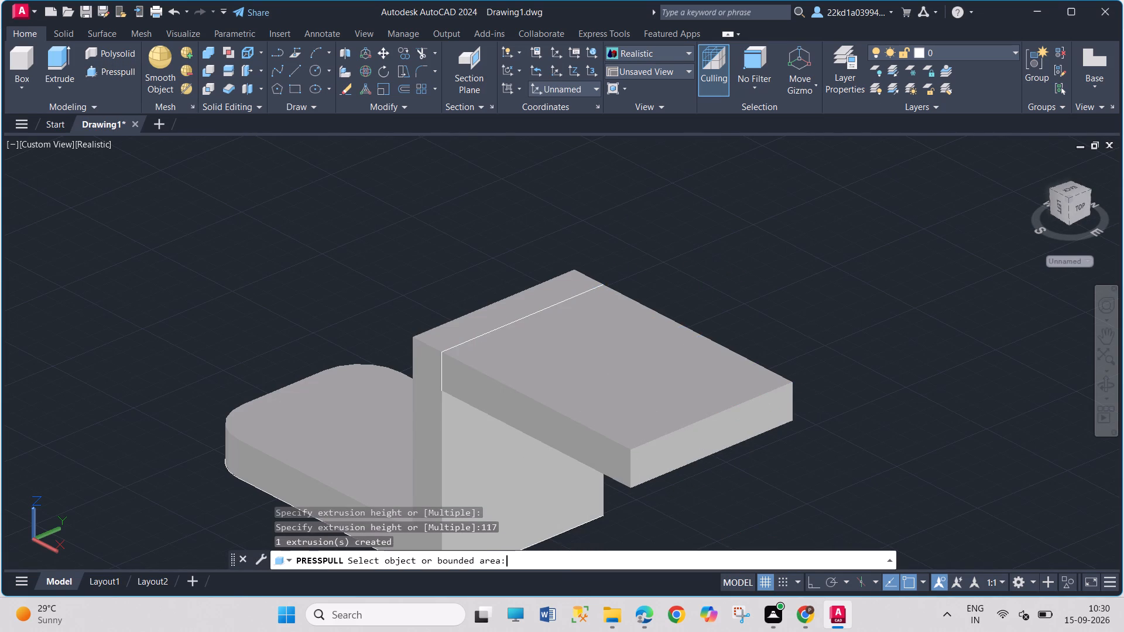
Consult the PDF drawing of the bracket and examine the top plate's end face and underside from several angles.
key(Escape)
key(Escape)
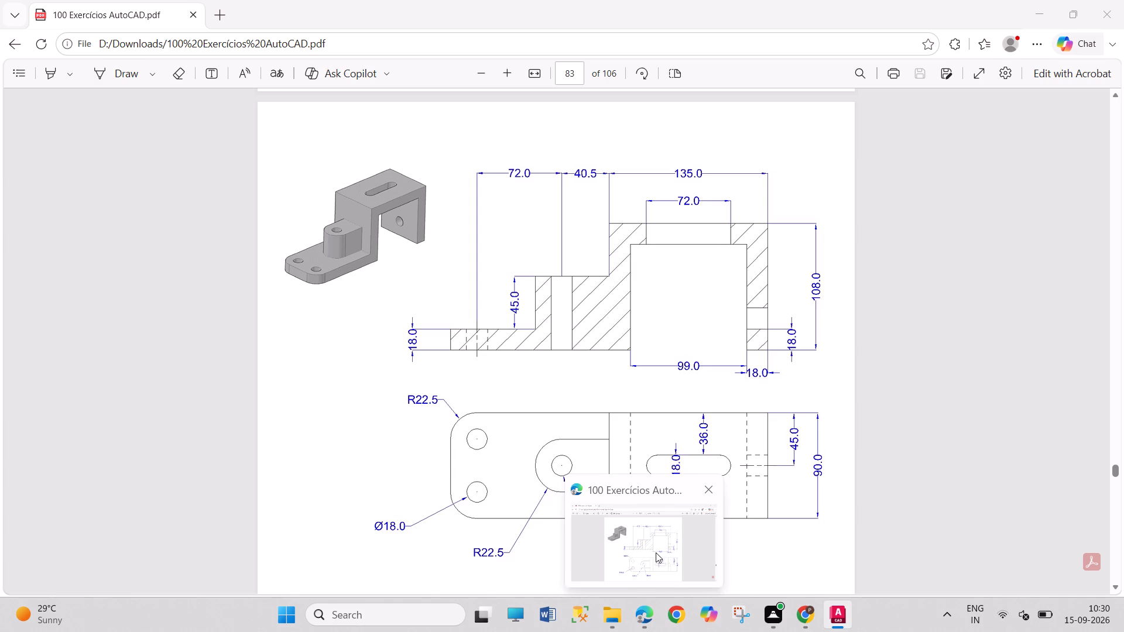
scroll(795, 329, down, 2)
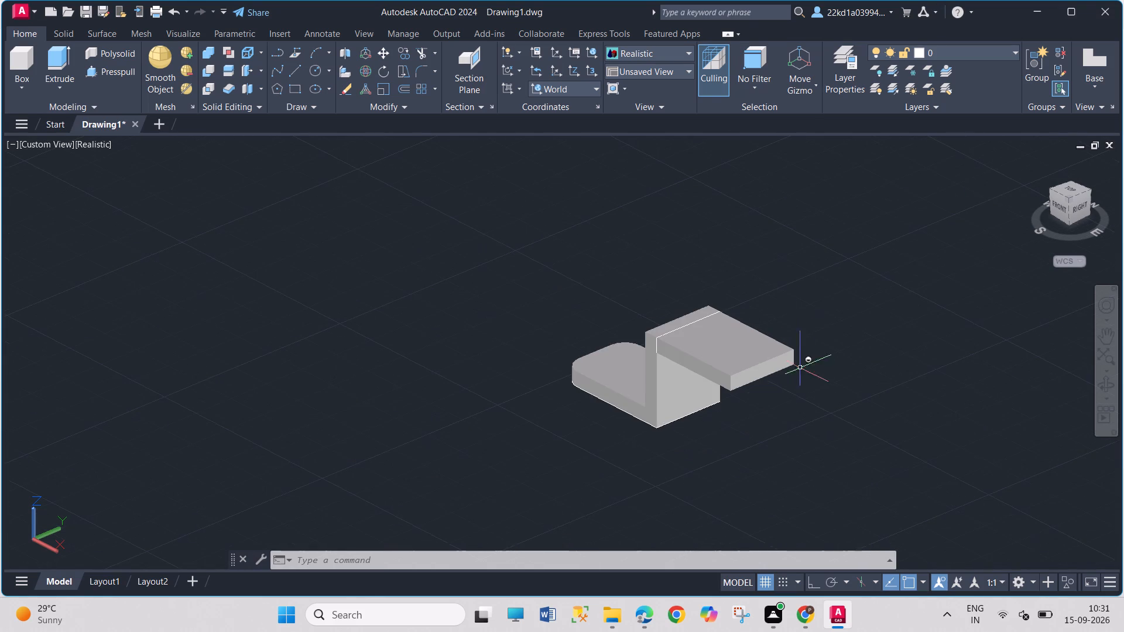
scroll(795, 436, up, 2)
shift+middle_drag(792, 342, 780, 285)
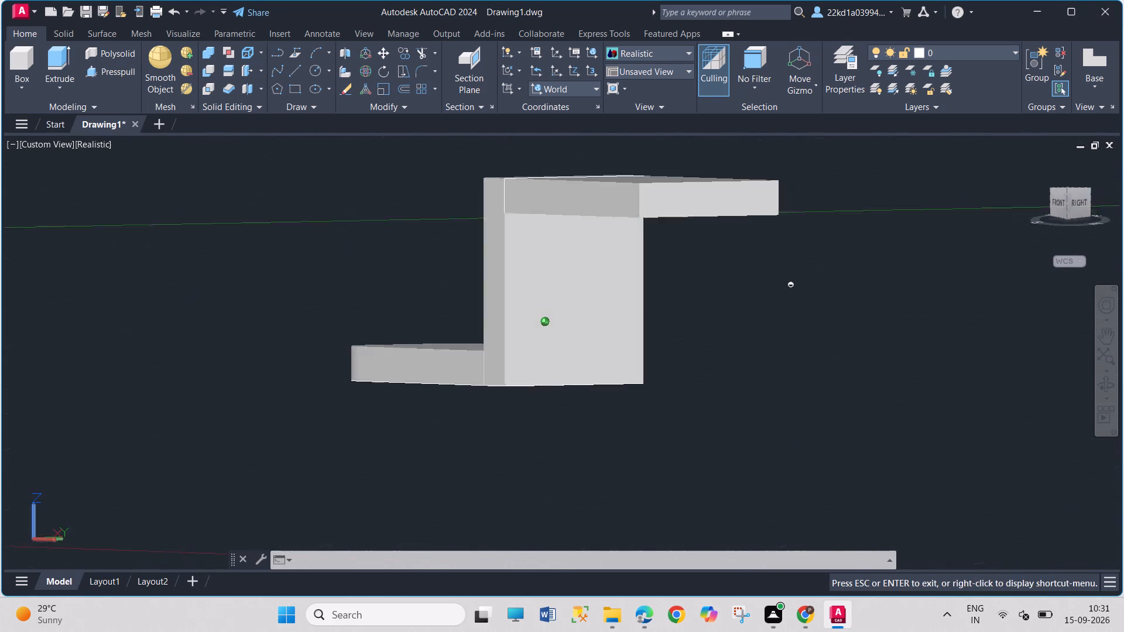
shift+middle_drag(780, 285, 775, 257)
scroll(779, 235, down, 3)
scroll(755, 159, up, 3)
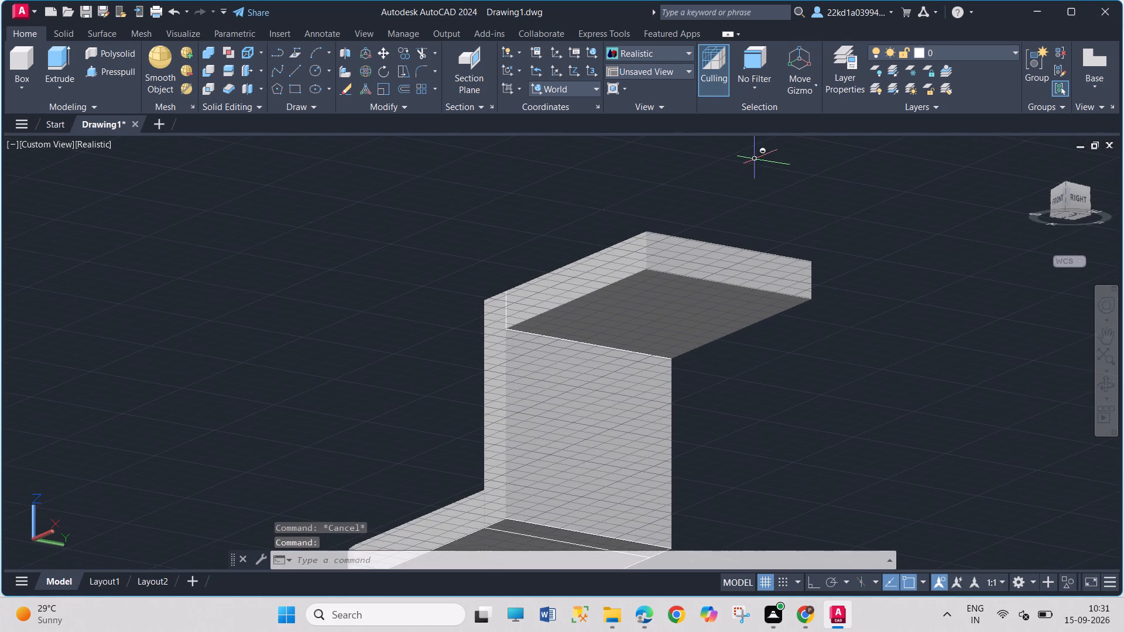
shift+middle_drag(882, 355, 832, 294)
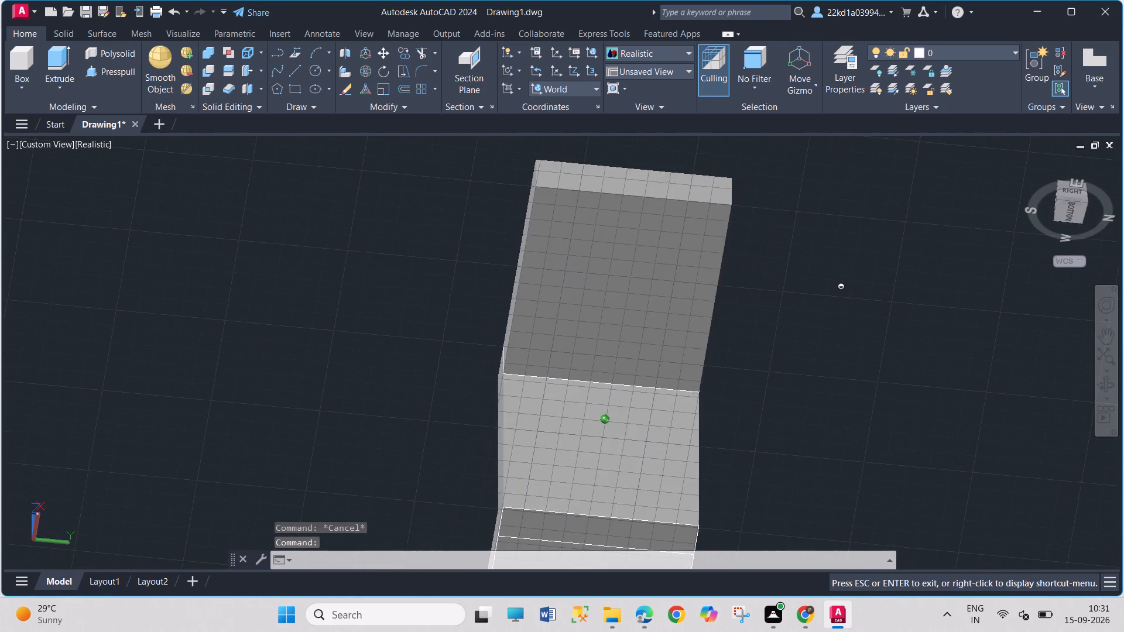
shift+middle_drag(832, 294, 831, 304)
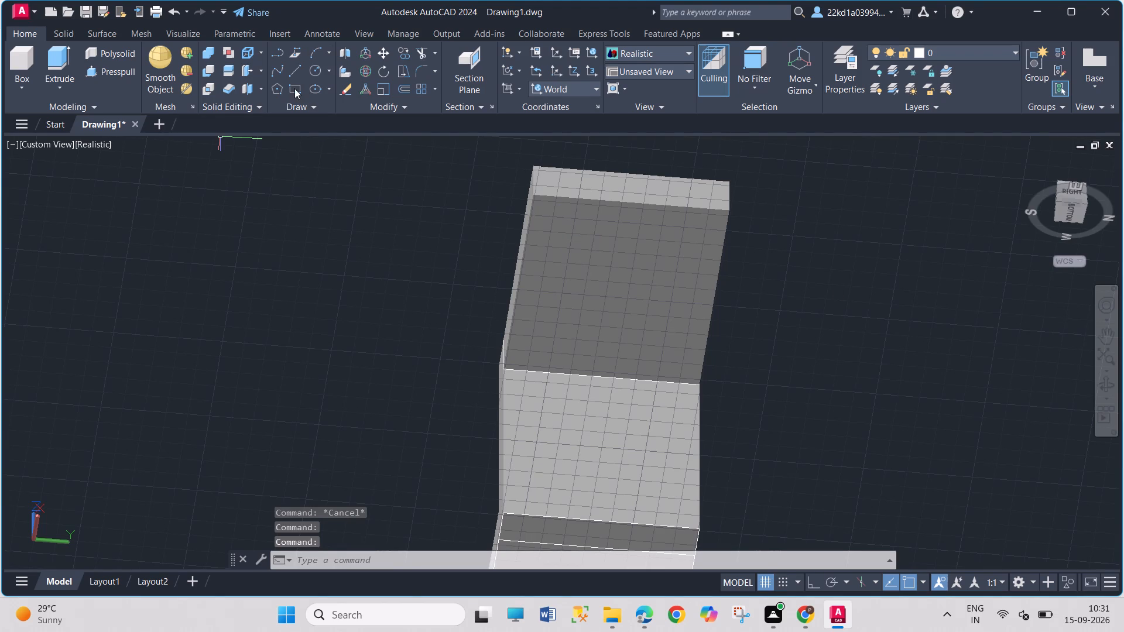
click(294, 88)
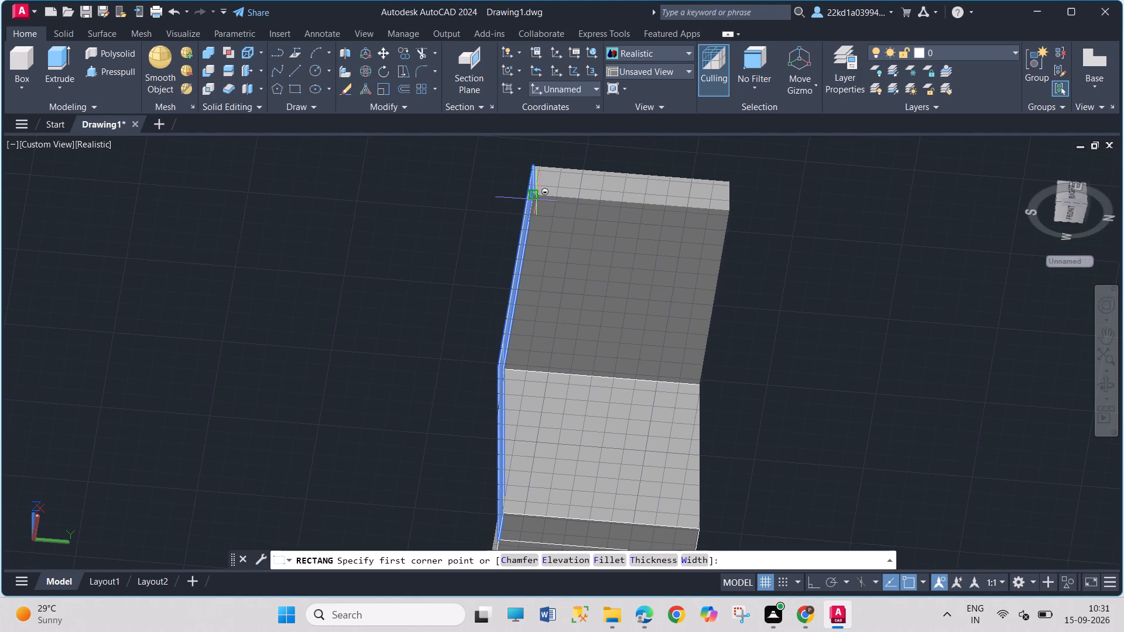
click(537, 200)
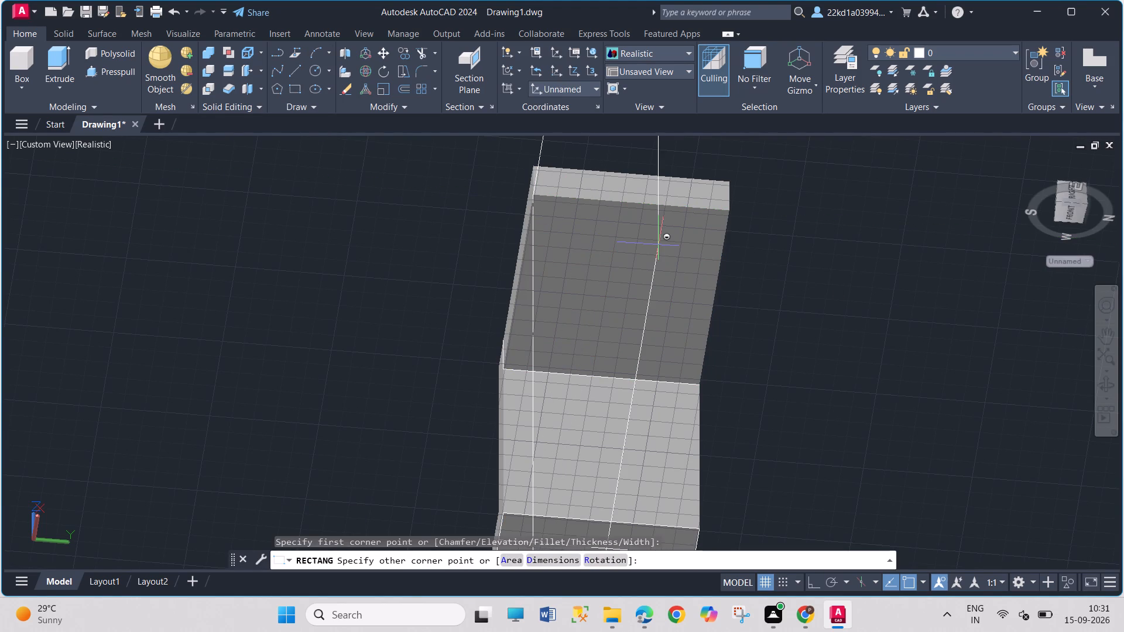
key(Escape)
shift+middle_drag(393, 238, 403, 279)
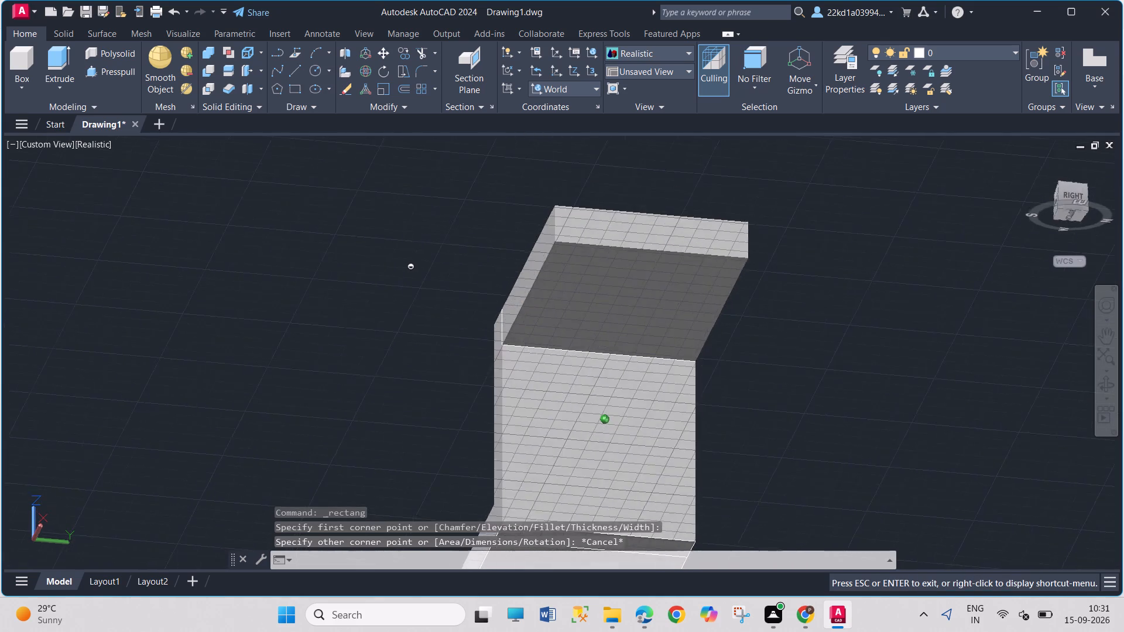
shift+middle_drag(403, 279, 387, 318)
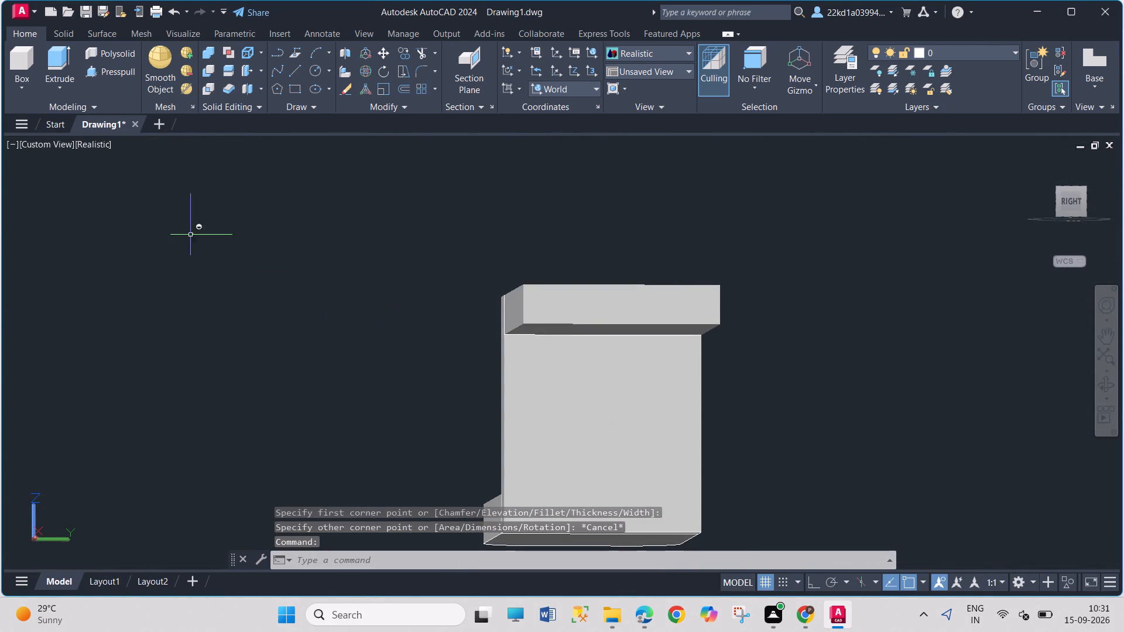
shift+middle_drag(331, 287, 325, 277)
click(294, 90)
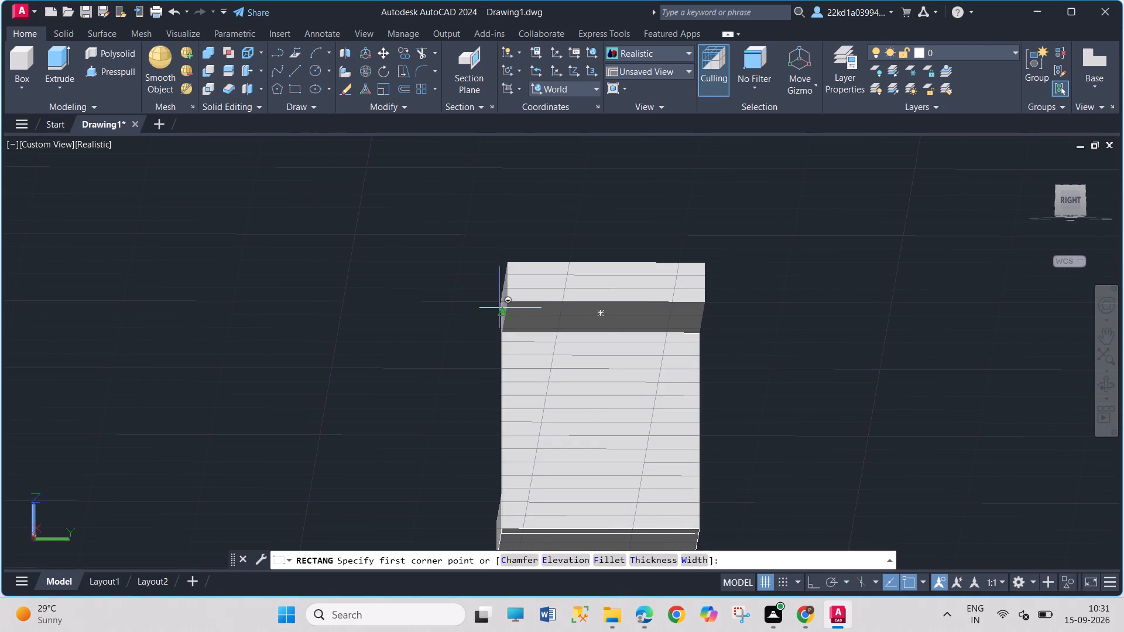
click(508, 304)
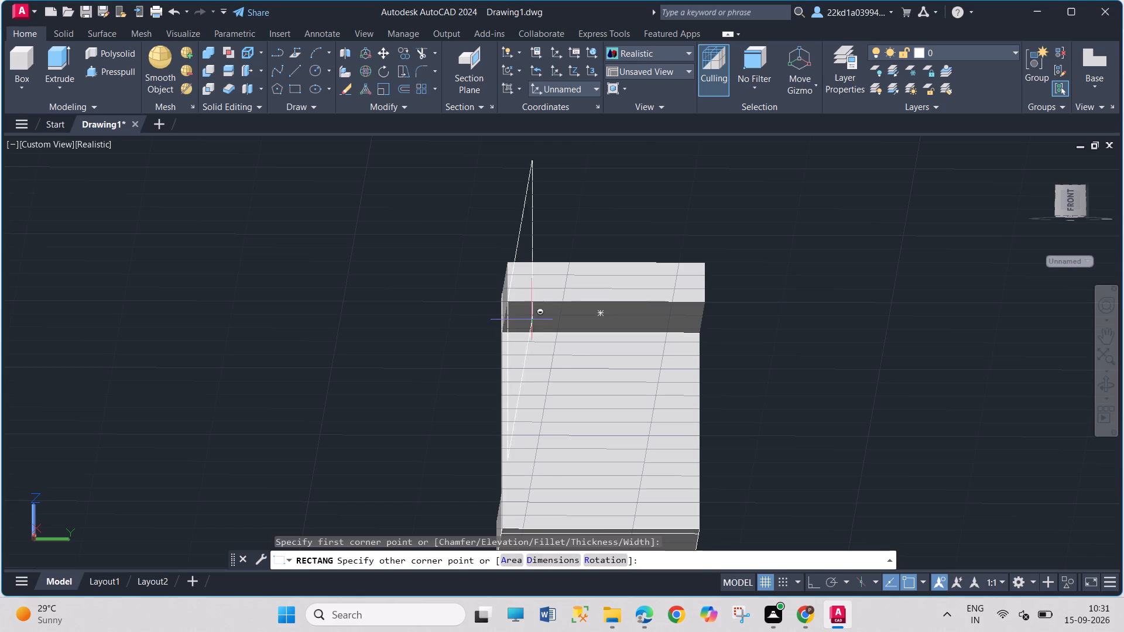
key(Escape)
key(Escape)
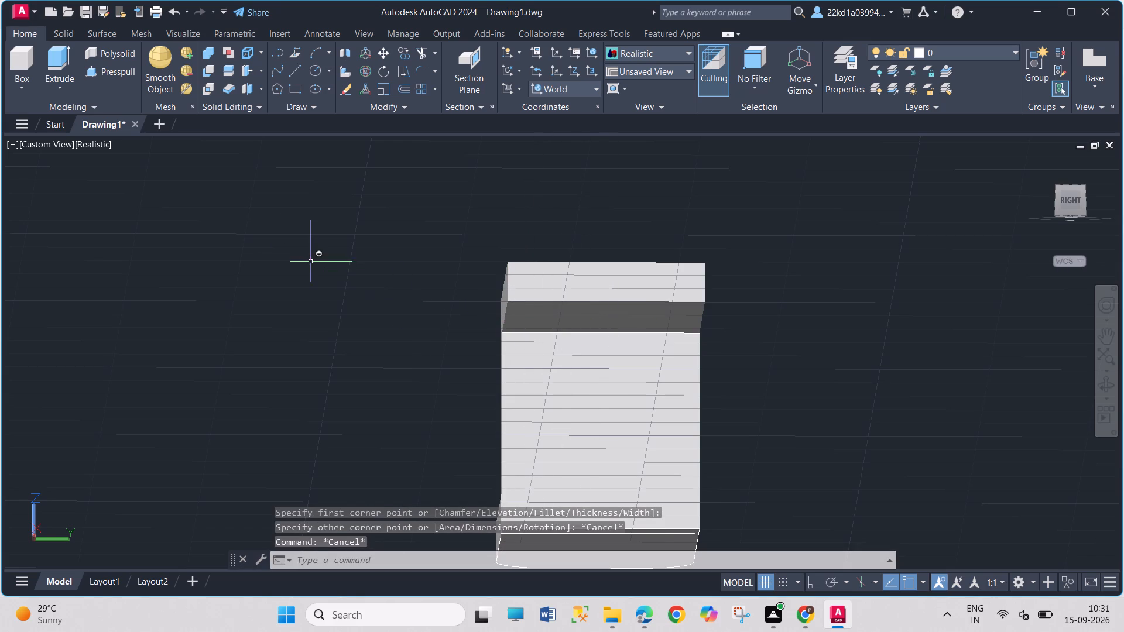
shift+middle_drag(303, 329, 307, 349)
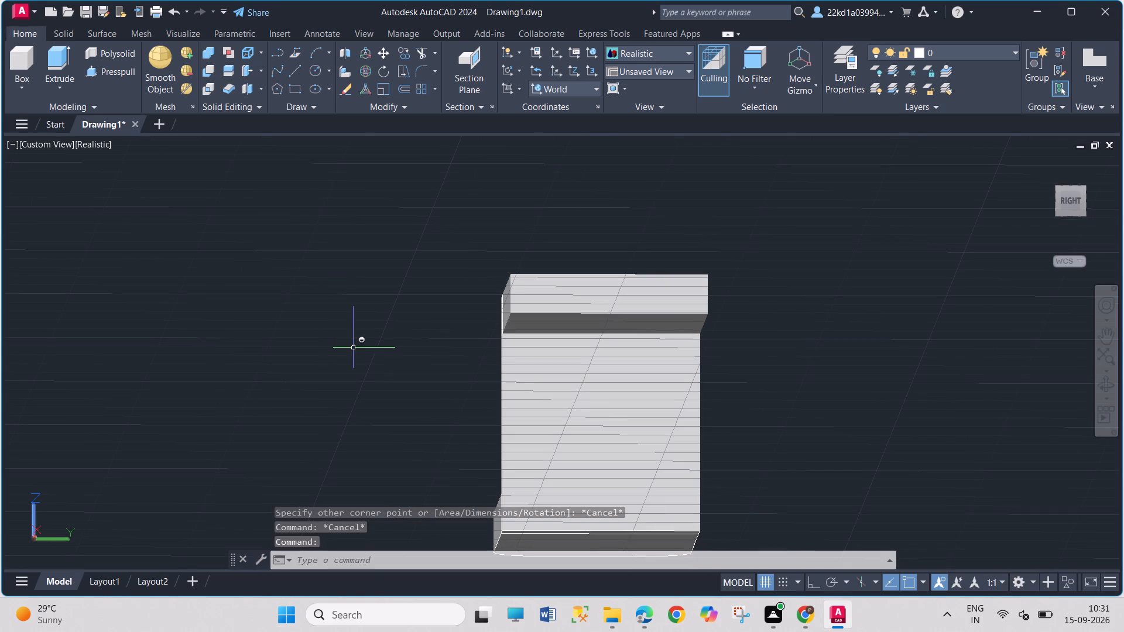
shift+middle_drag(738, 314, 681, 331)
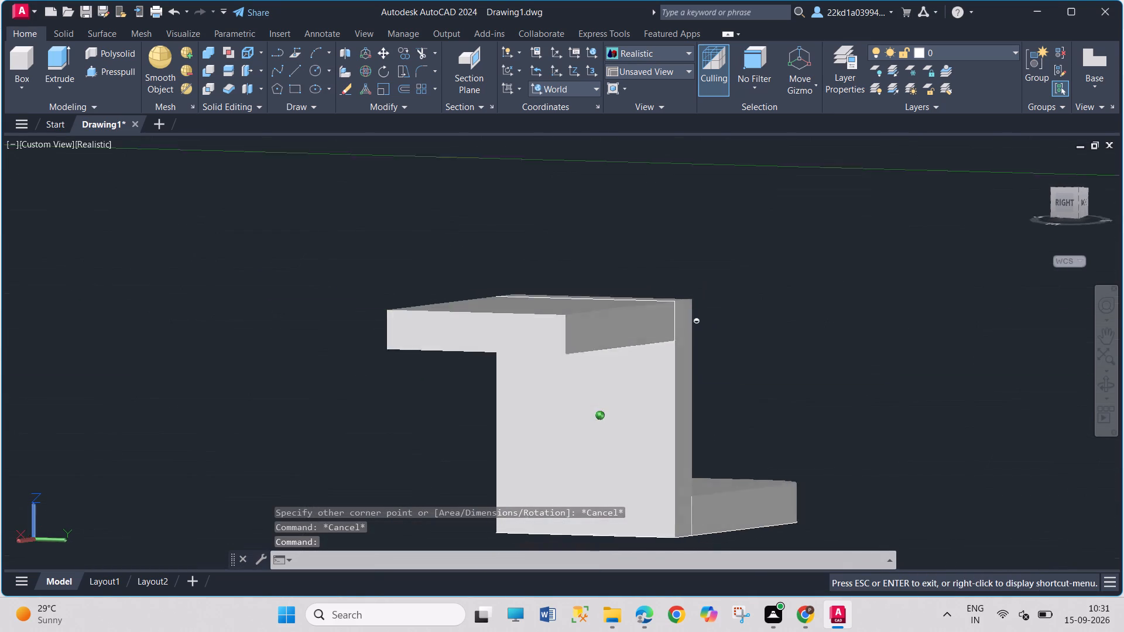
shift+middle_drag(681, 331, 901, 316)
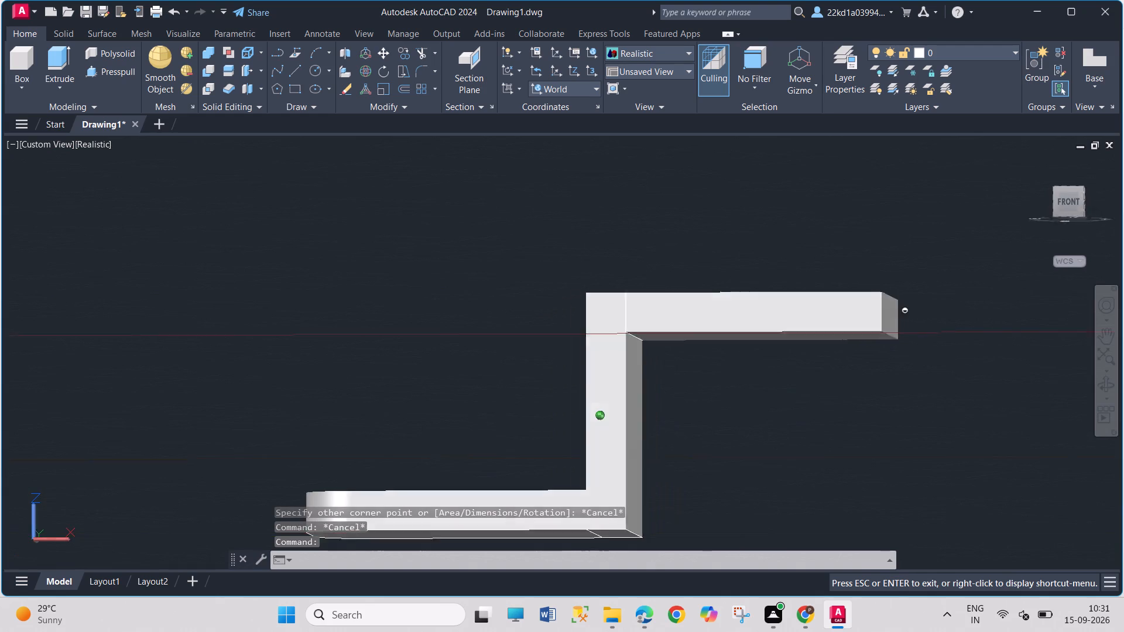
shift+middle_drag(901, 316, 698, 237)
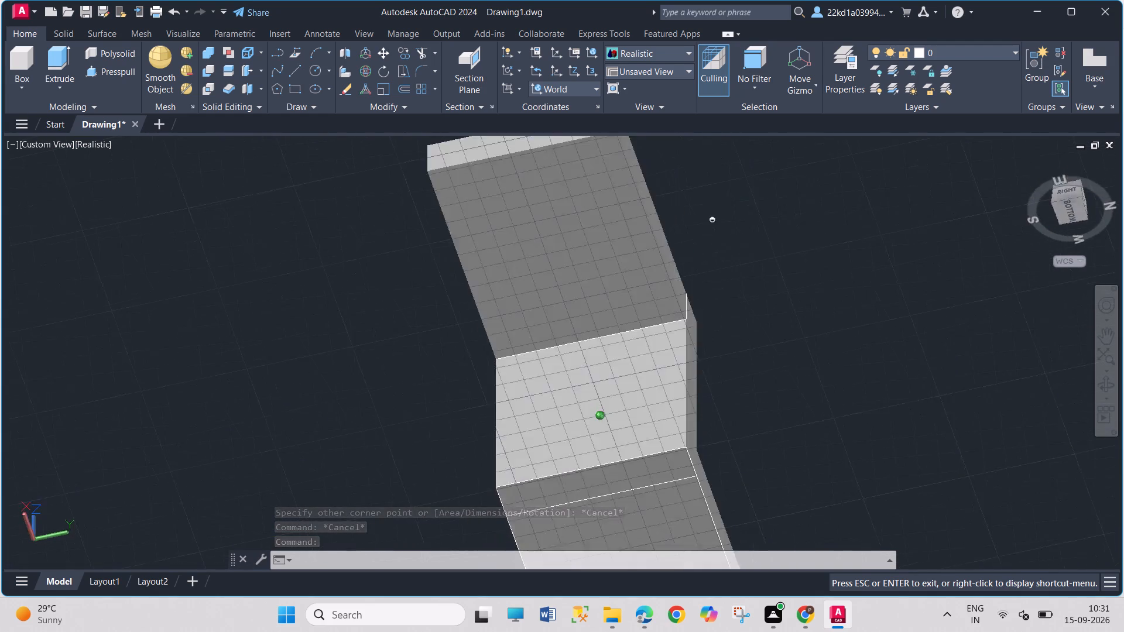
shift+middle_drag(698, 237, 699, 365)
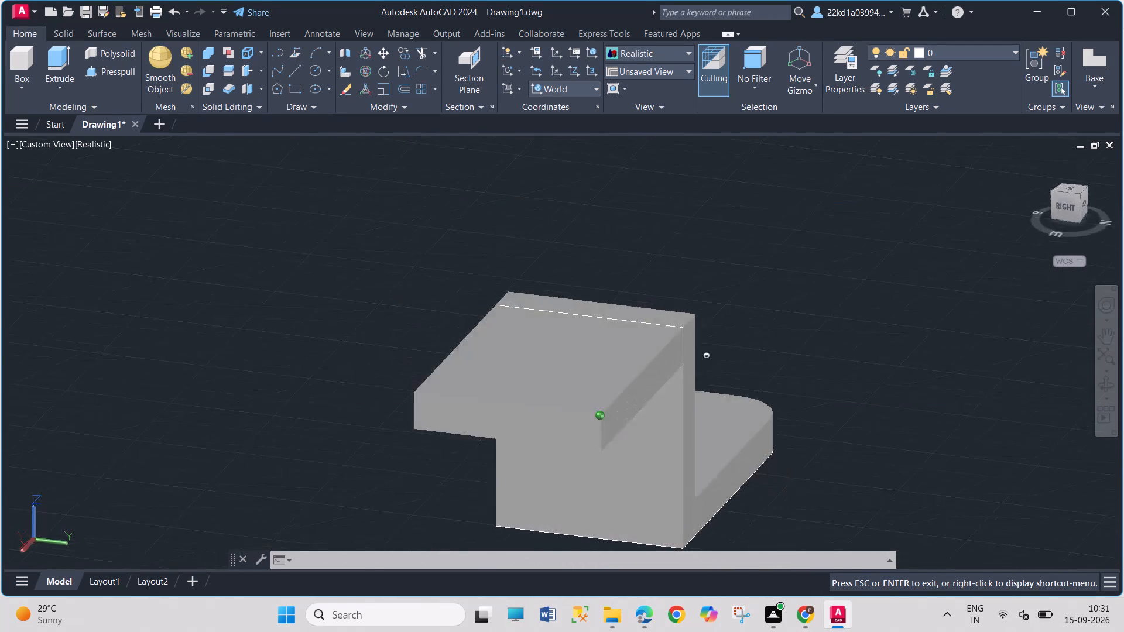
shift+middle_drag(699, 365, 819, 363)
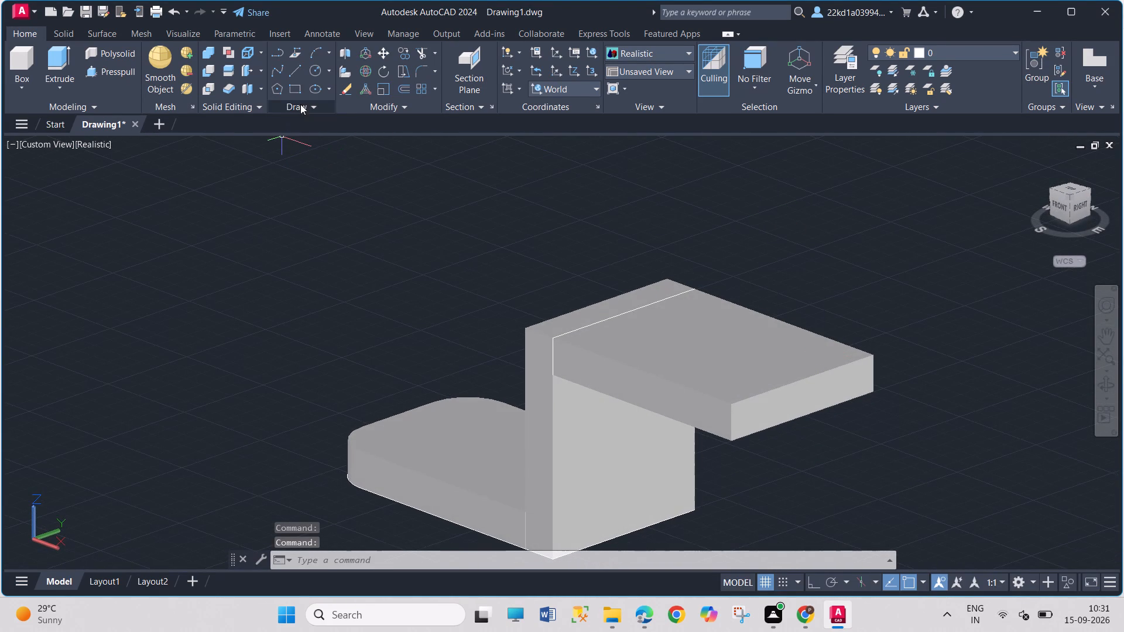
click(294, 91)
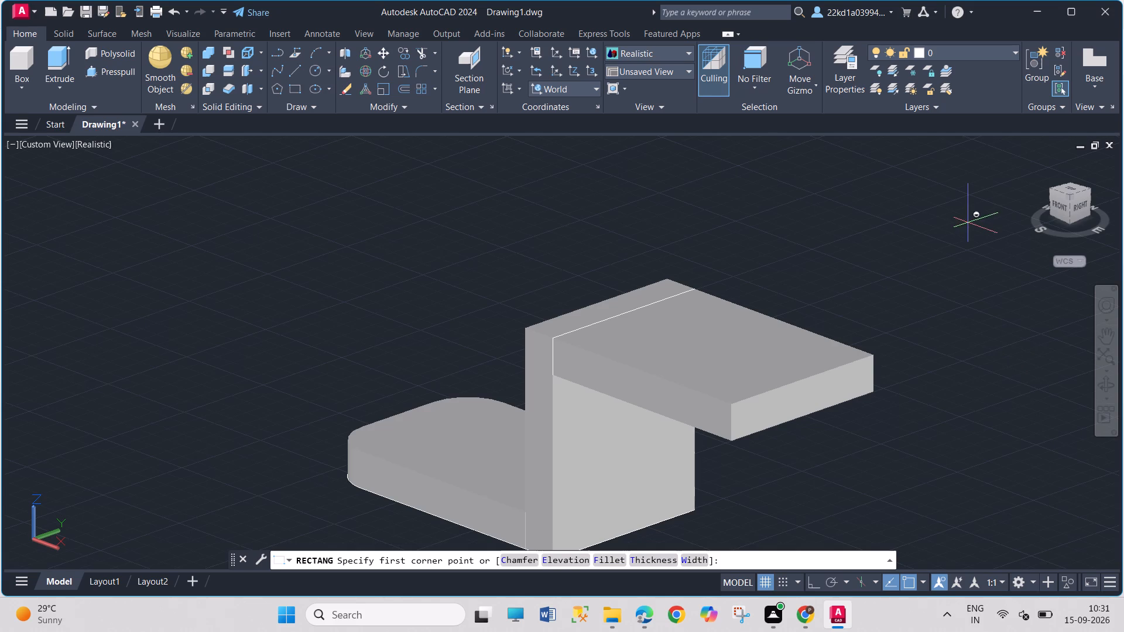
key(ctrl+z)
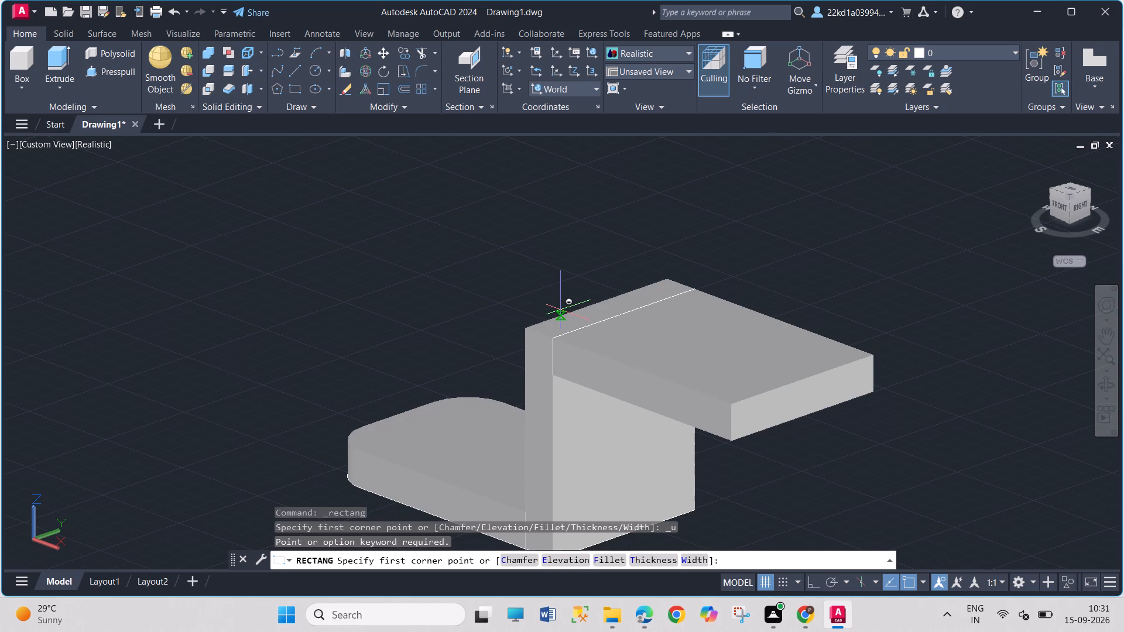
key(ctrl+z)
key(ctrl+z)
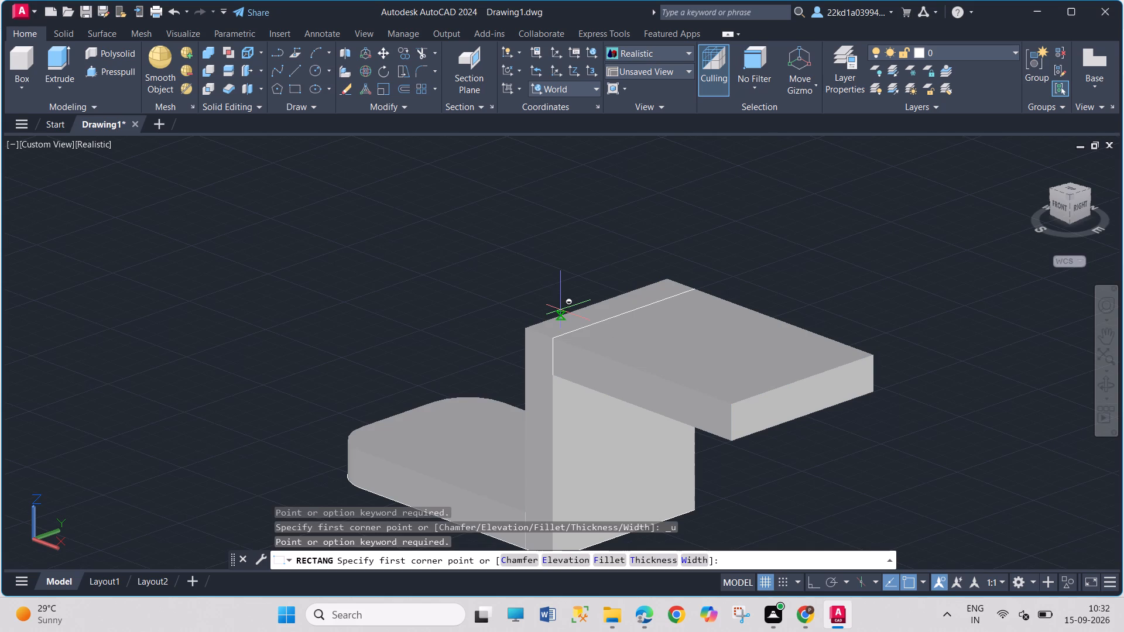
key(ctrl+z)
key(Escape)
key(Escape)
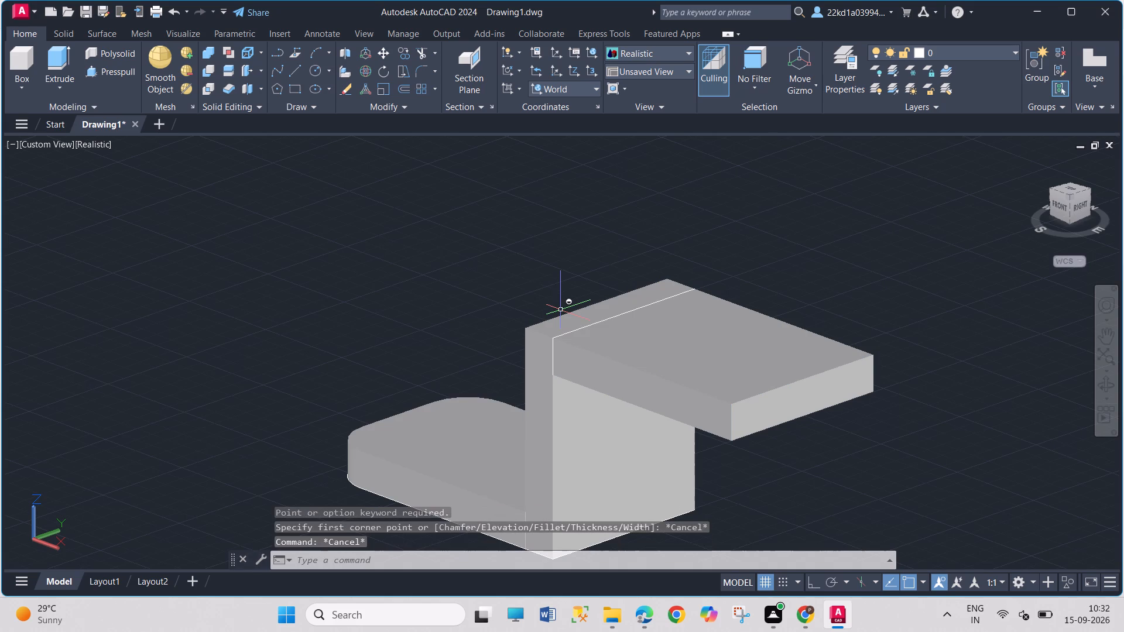
Undo the 117 extrusion of the top plate, back to the 18 by 90 rectangle on the wall's outer face.
key(ctrl+z)
key(ctrl+z)
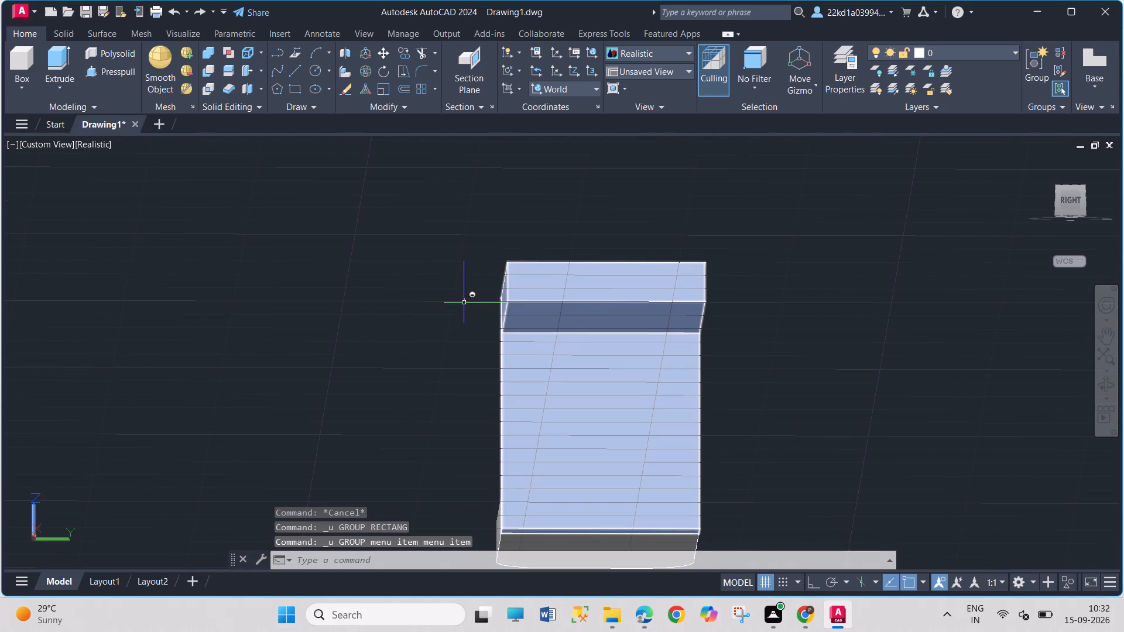
shift+middle_drag(438, 241, 495, 276)
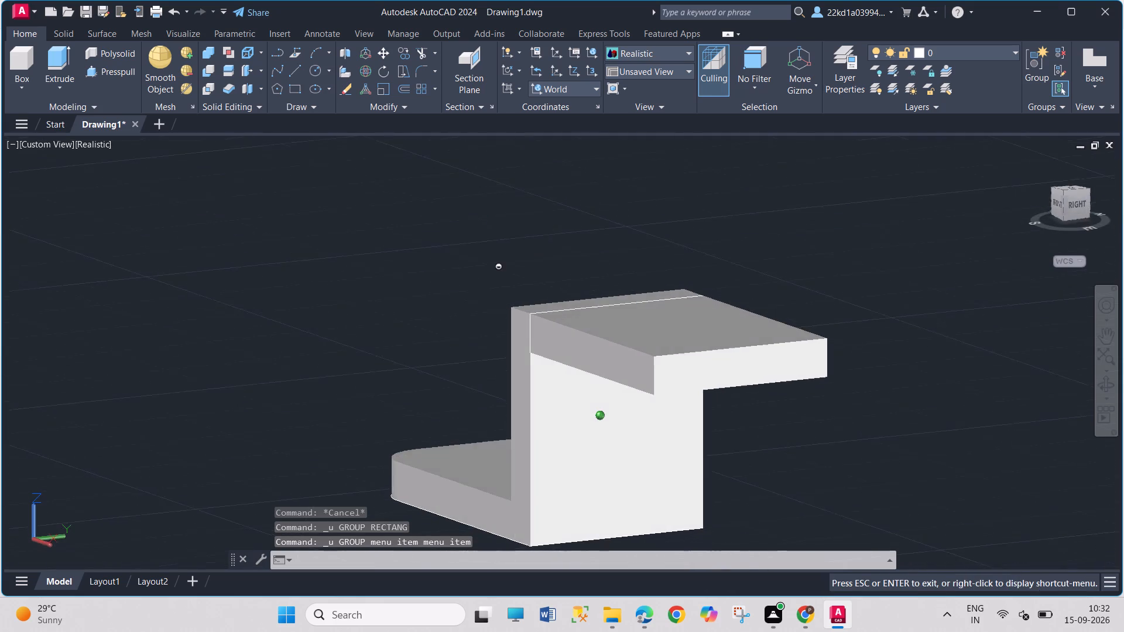
shift+middle_drag(495, 276, 506, 281)
key(ctrl+z)
key(ctrl+z)
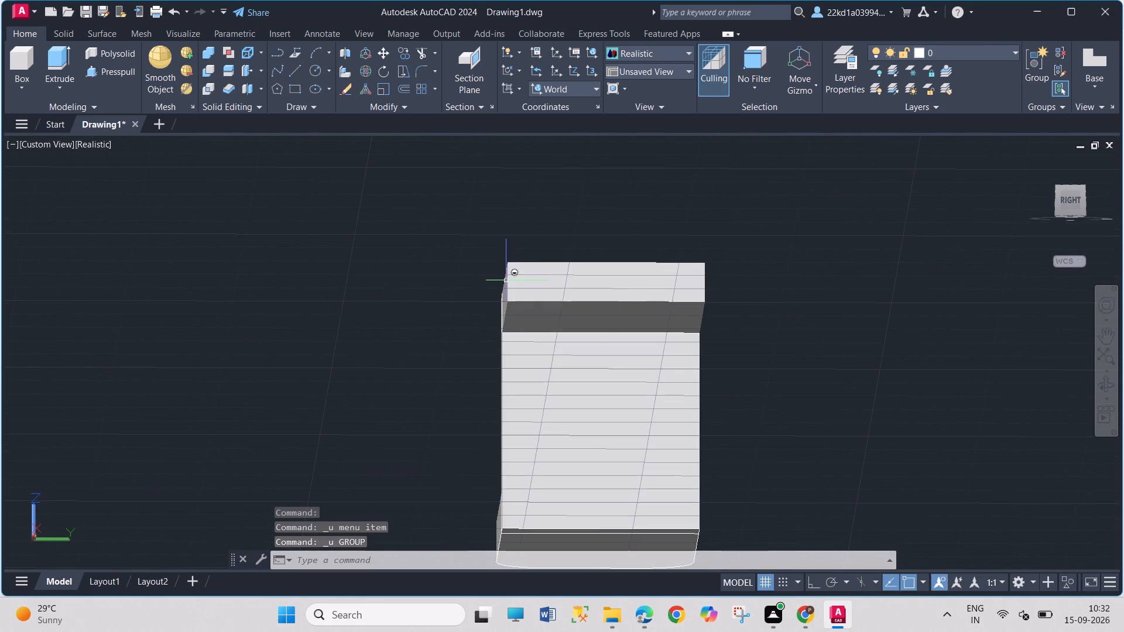
key(ctrl+z)
key(ctrl+z)
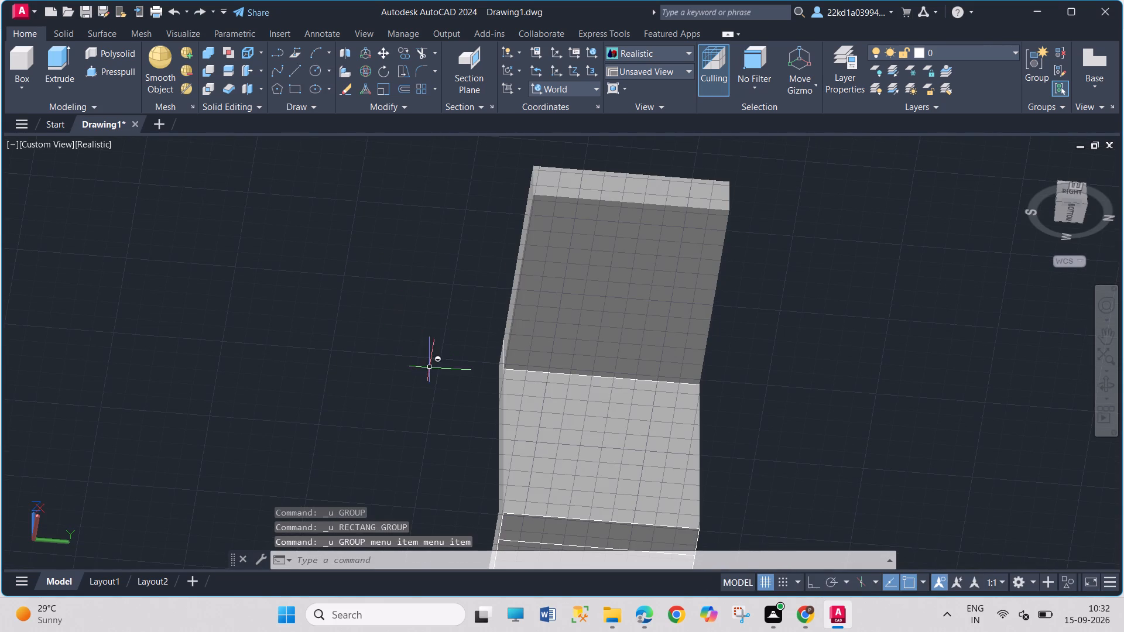
shift+middle_drag(395, 280, 513, 421)
shift+scroll(420, 307, up, 1)
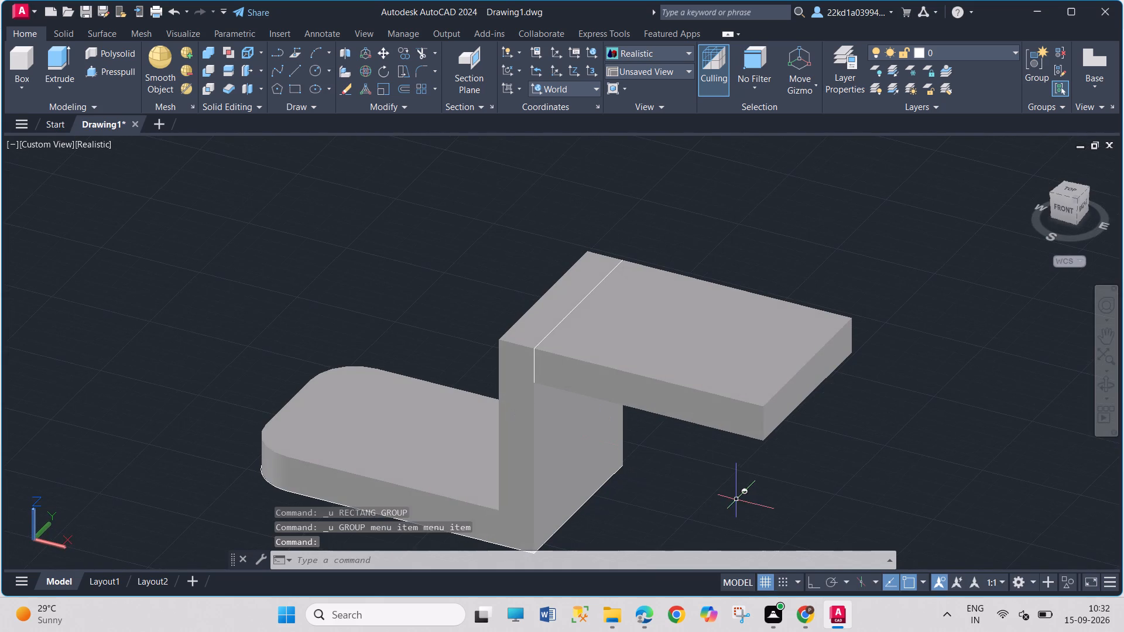
key(ctrl+z)
key(ctrl+z)
key(ctrl+z)
key(ctrl+z)
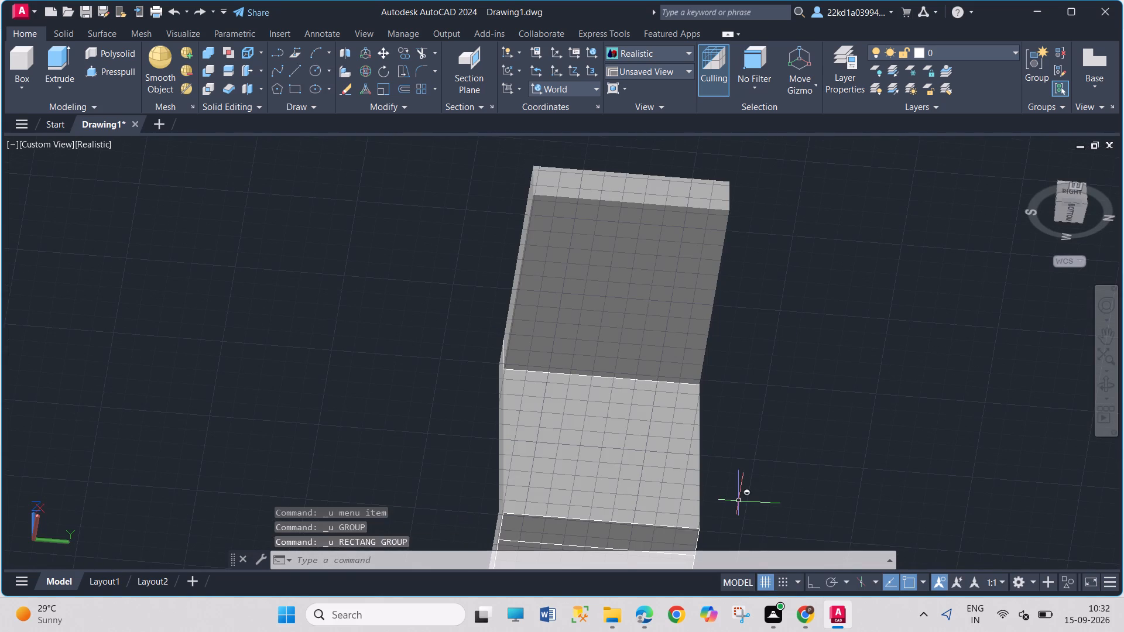
key(ctrl+z)
key(ctrl+z)
key(ctrl+z)
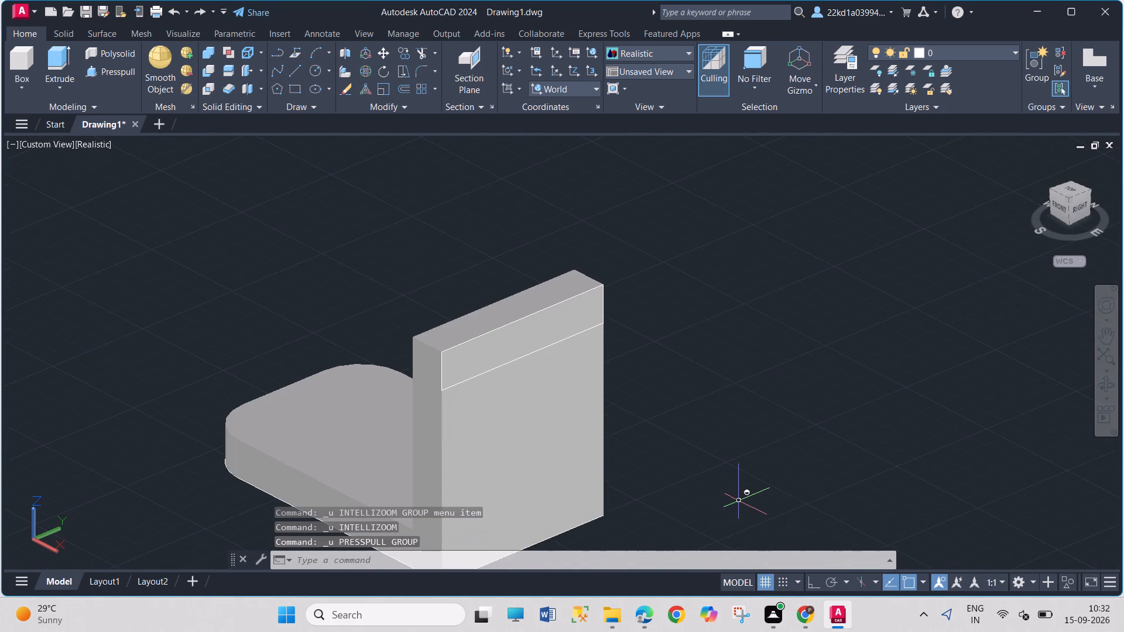
Presspull the 18 by 90 rectangle on the wall's outer face outward by 72 to form the top plate.
click(115, 74)
click(469, 351)
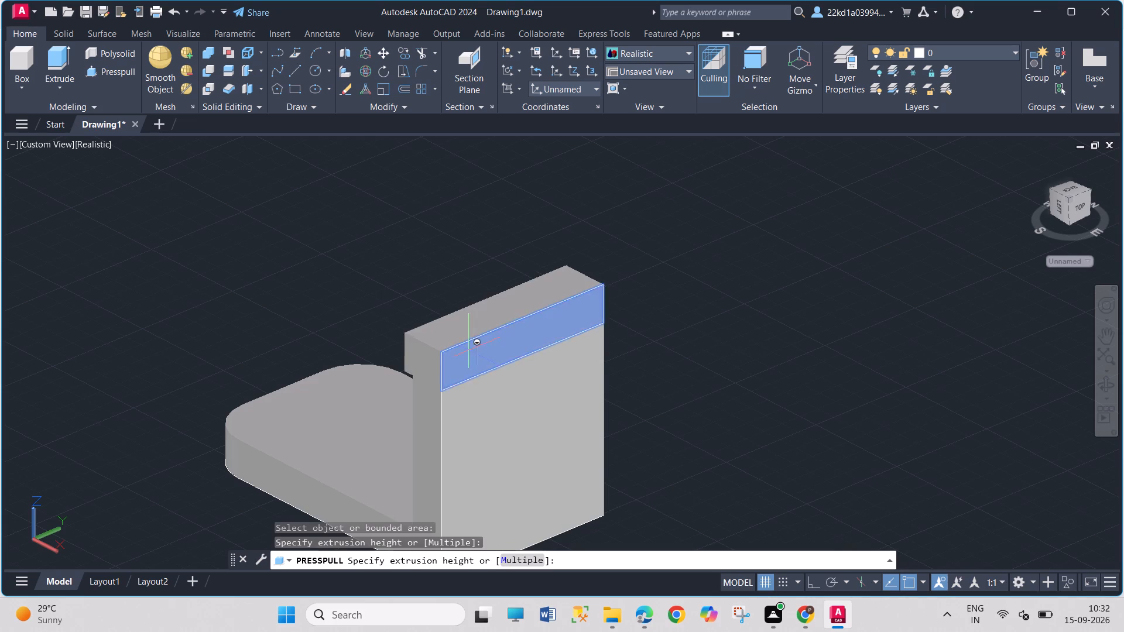
text(72)
key(Return)
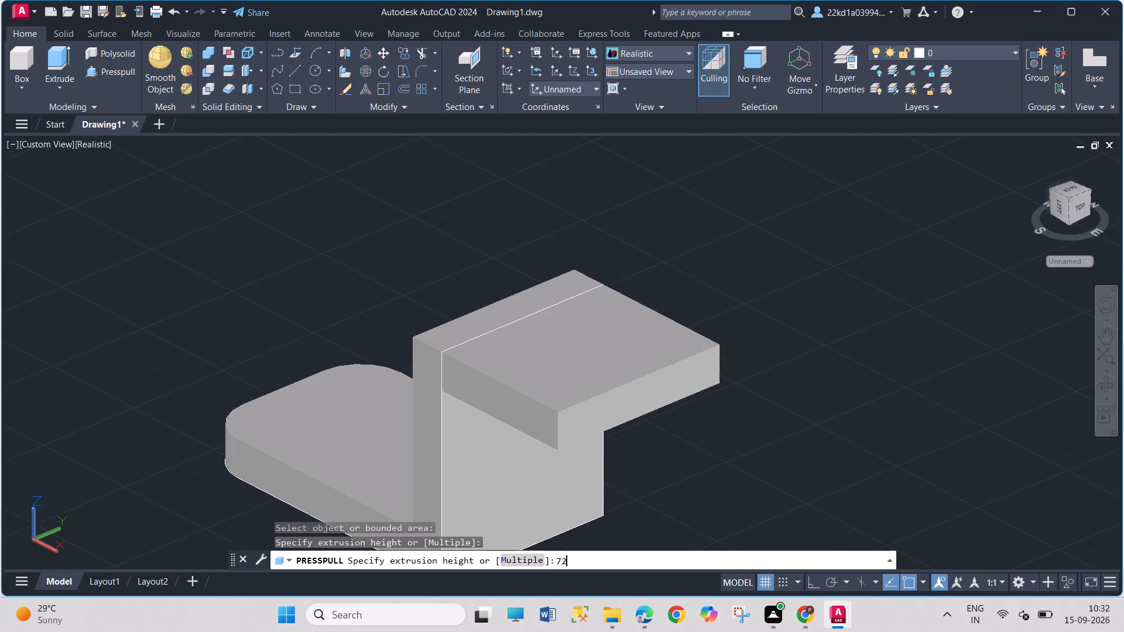
key(Escape)
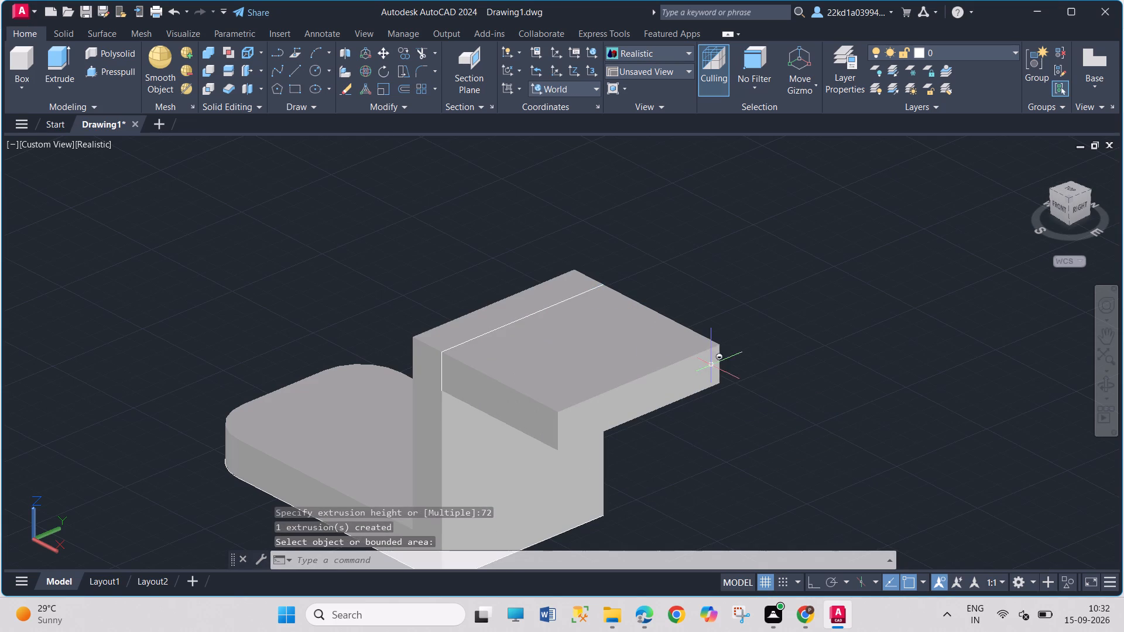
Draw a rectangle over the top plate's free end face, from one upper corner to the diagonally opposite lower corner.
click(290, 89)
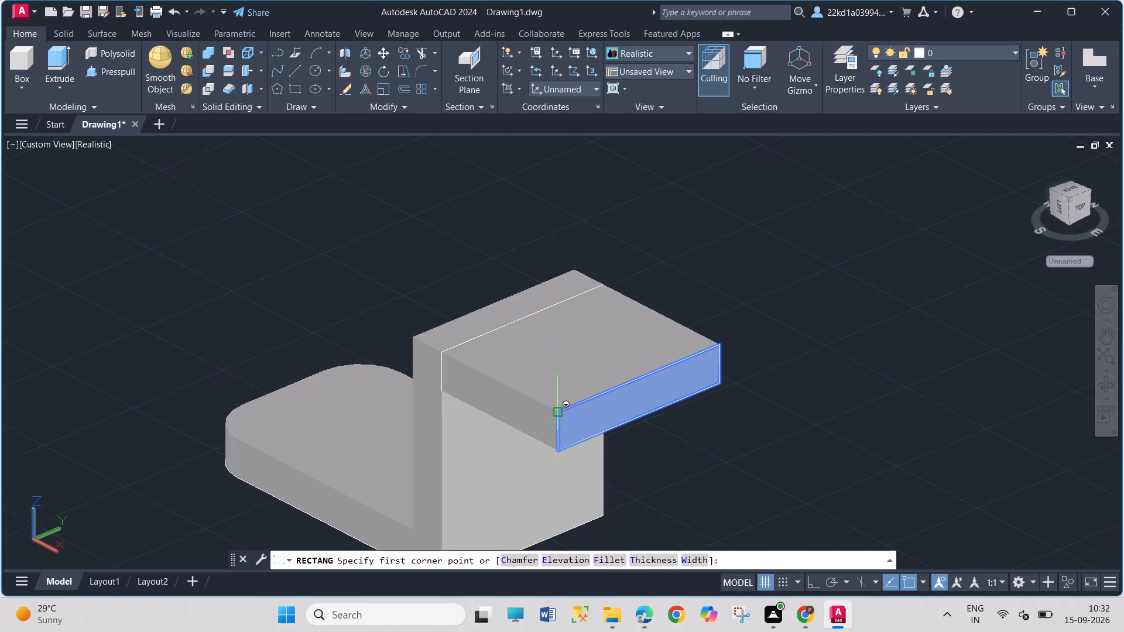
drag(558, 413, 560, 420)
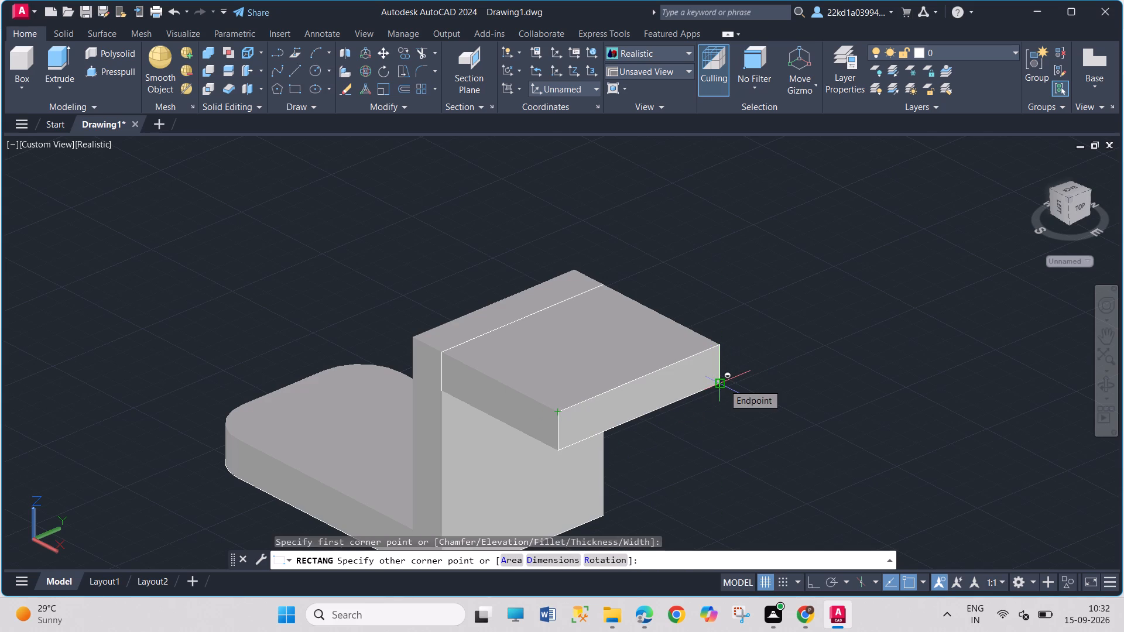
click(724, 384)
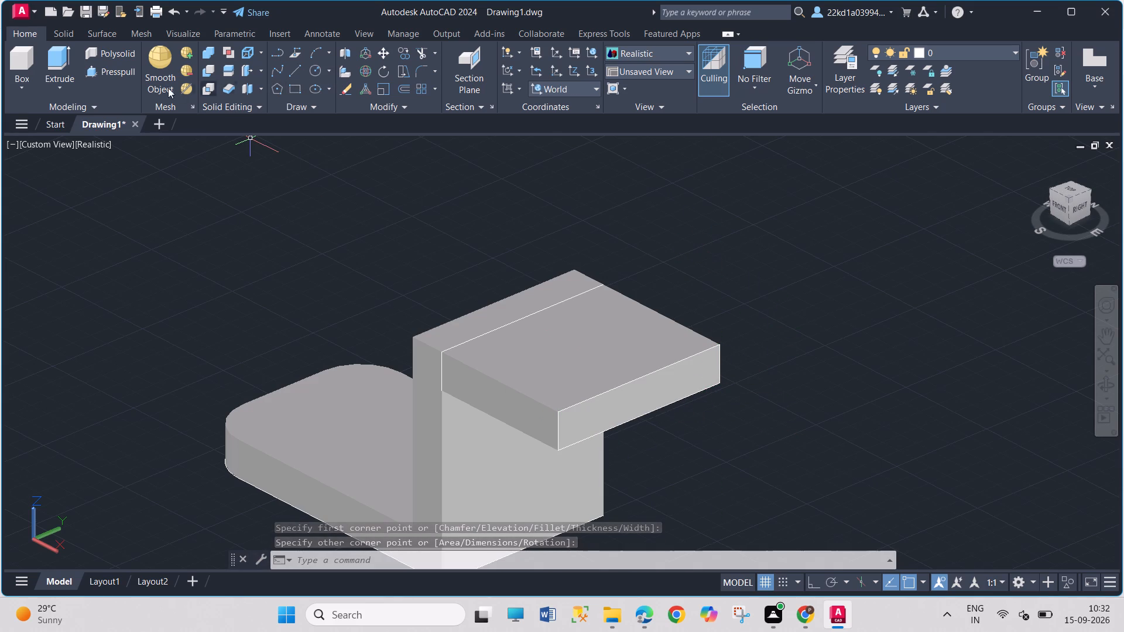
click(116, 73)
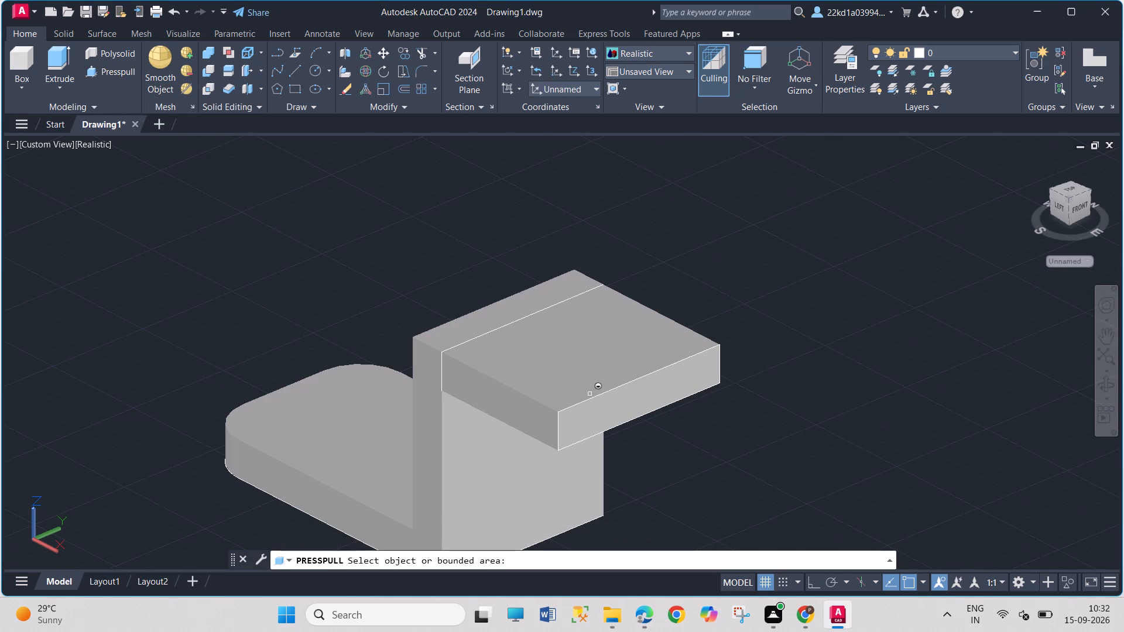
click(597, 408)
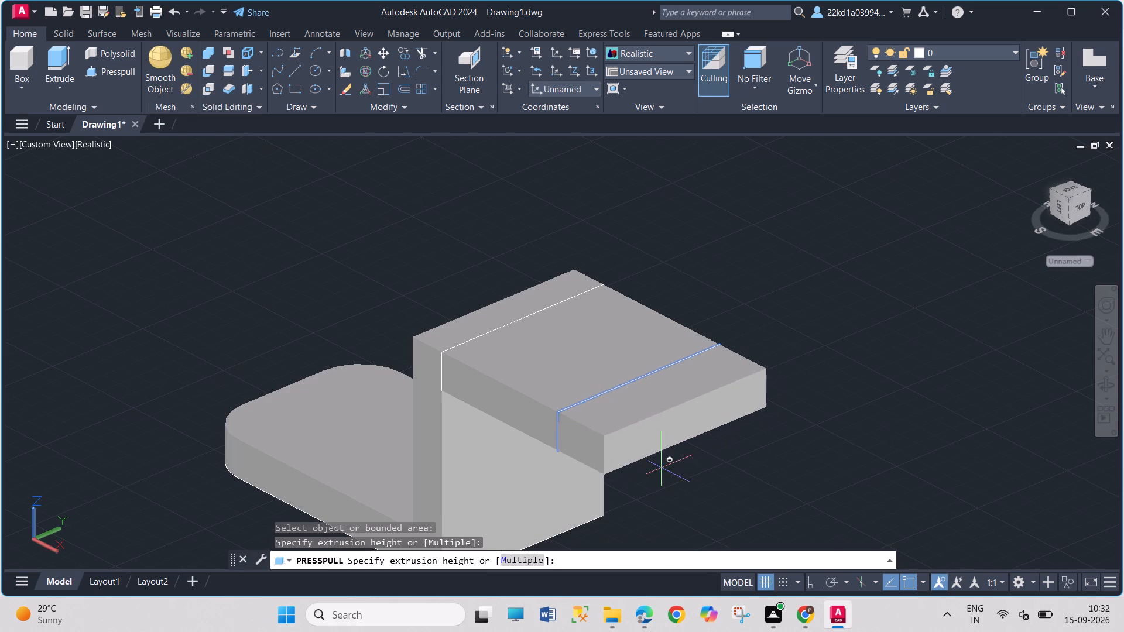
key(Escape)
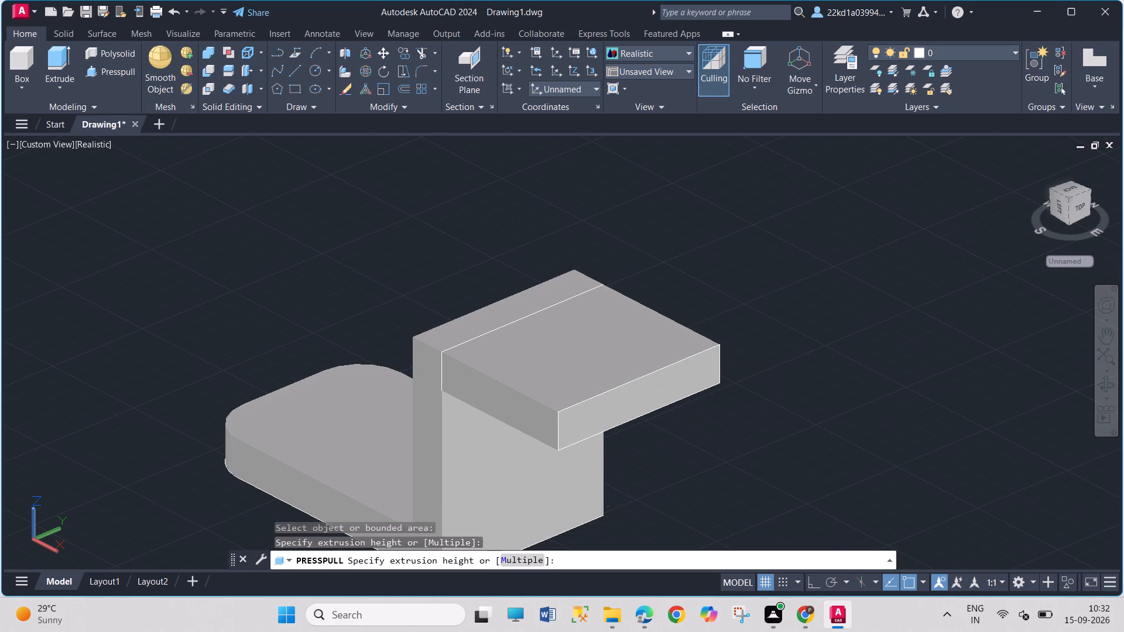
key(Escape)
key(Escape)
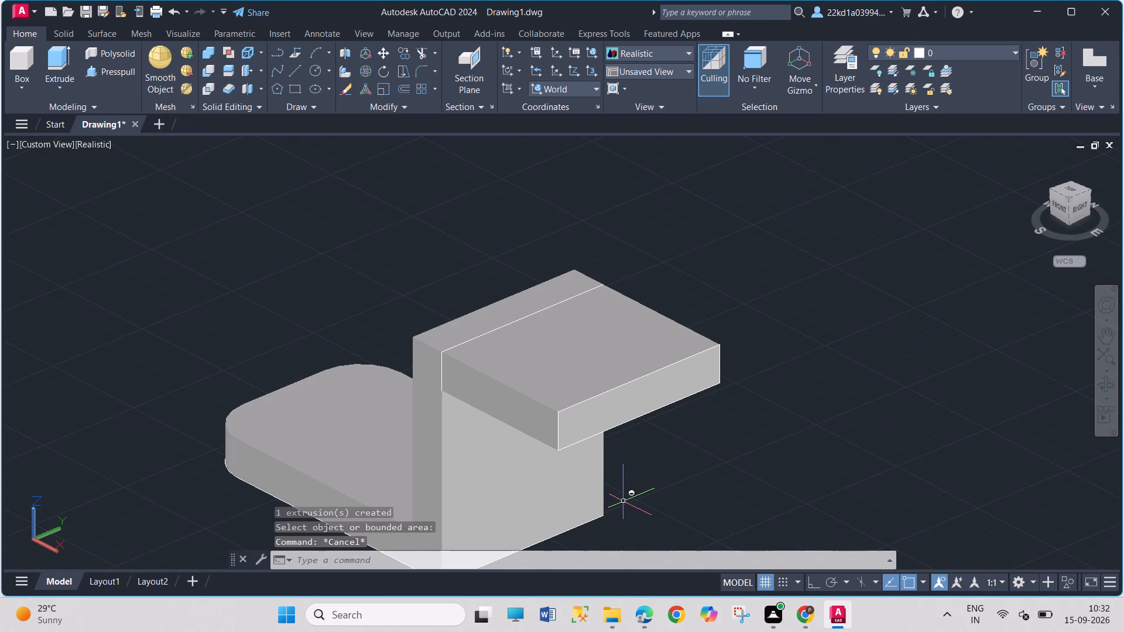
Undo back through the end-face rectangle and the 72 extrusion, leaving the 18 by 90 rectangle on the wall's outer face.
key(ctrl+z)
key(ctrl+z)
key(ctrl+z)
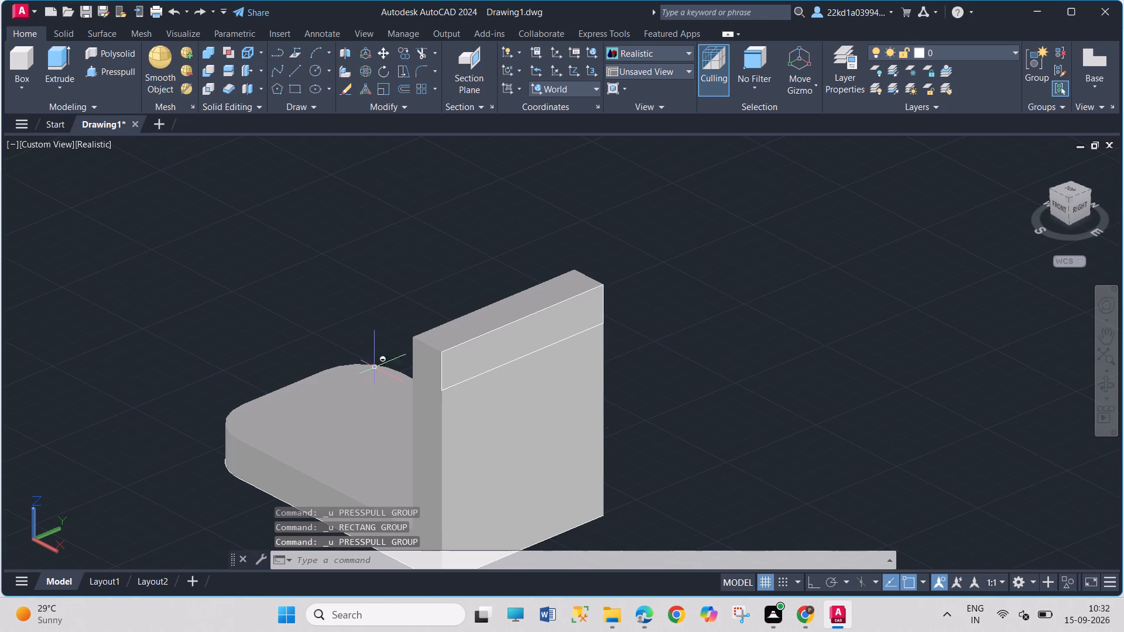
Presspull the 18 by 90 rectangle on the wall's outer face outward by 90 to form the top plate.
click(122, 71)
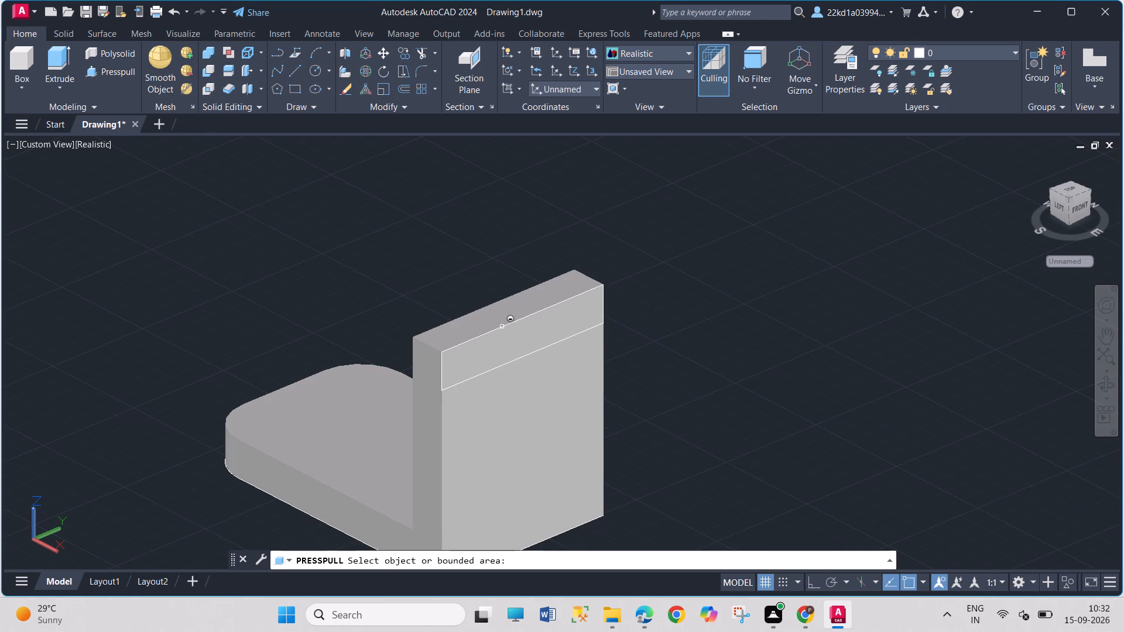
click(503, 334)
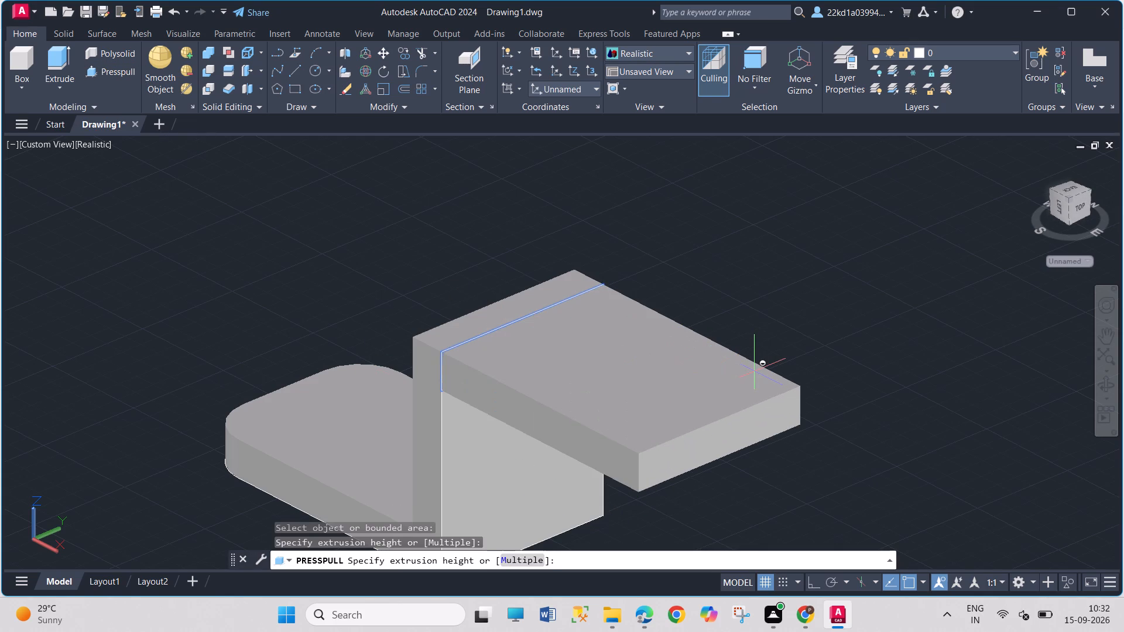
text(90)
key(Return)
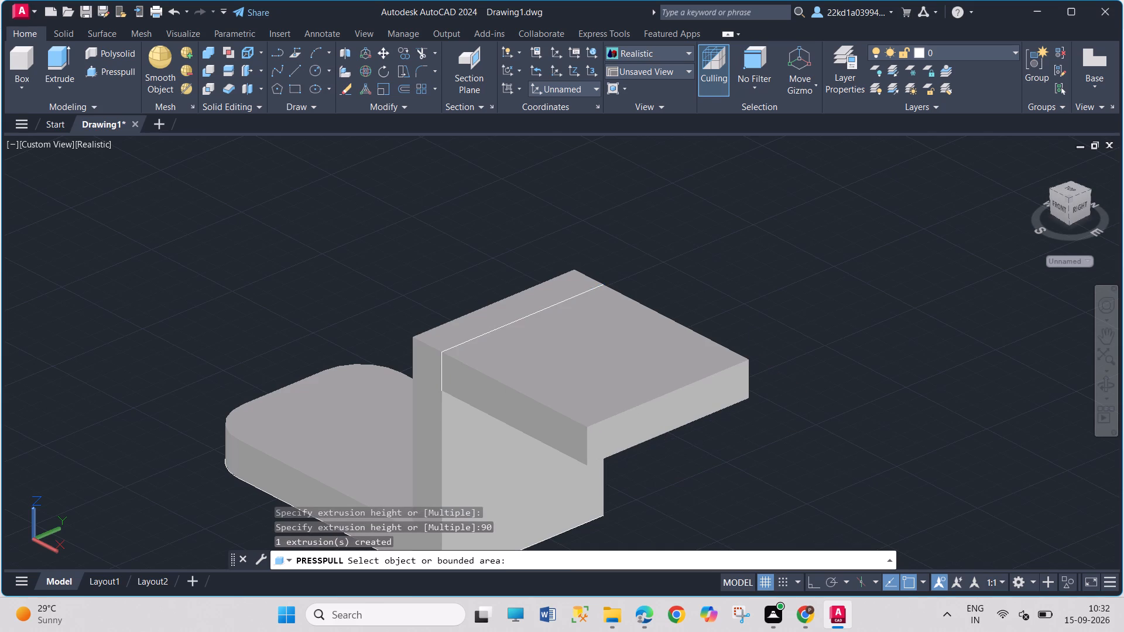
key(Escape)
key(Escape)
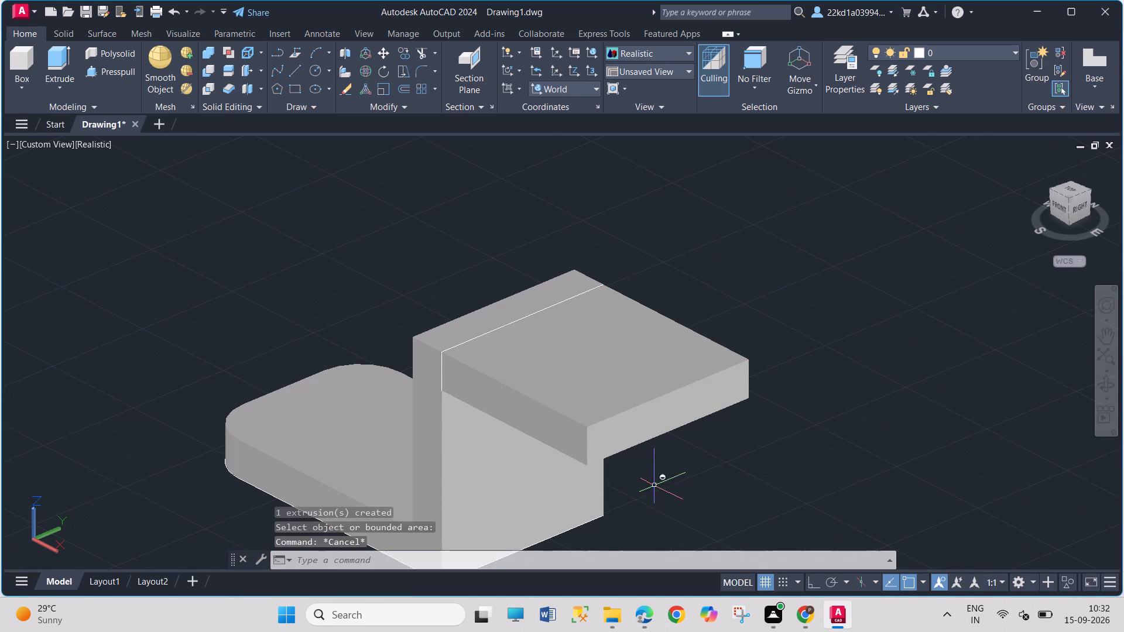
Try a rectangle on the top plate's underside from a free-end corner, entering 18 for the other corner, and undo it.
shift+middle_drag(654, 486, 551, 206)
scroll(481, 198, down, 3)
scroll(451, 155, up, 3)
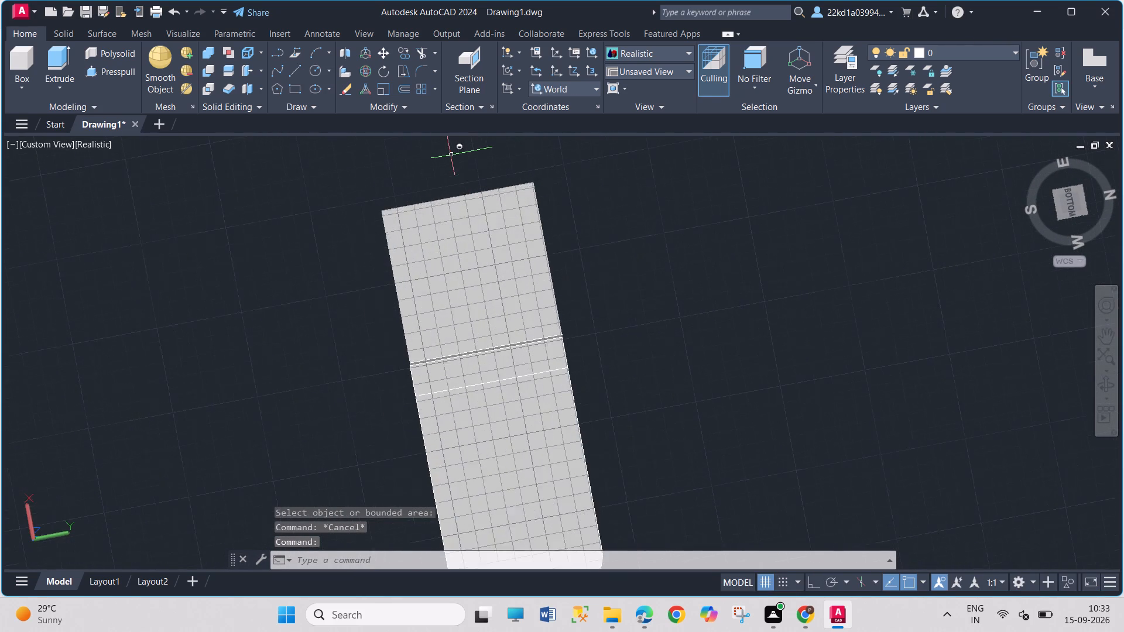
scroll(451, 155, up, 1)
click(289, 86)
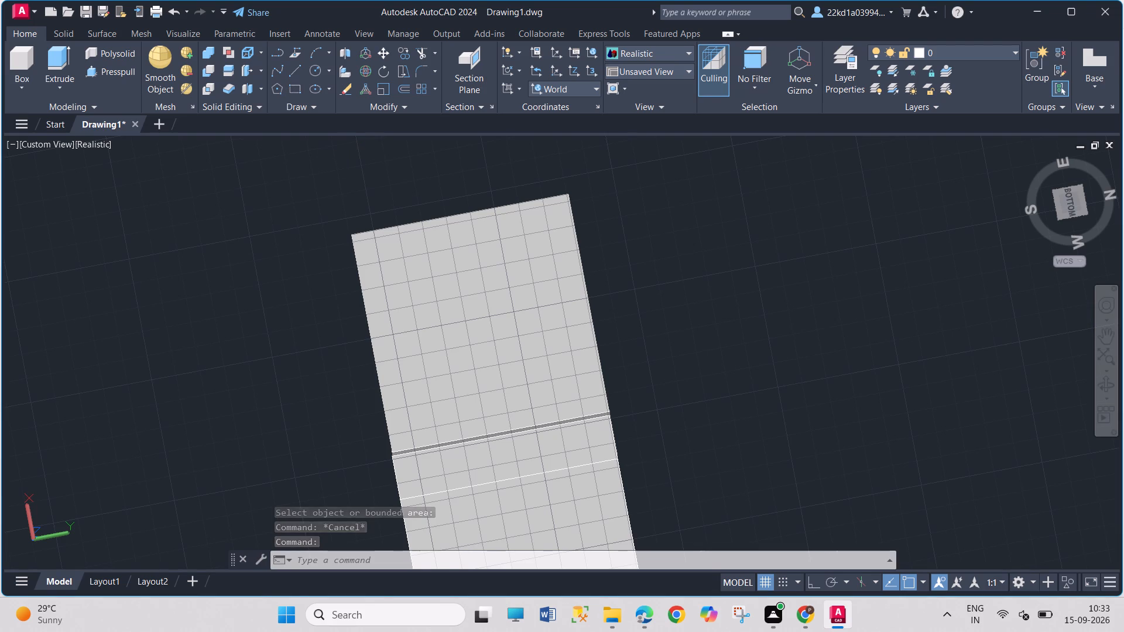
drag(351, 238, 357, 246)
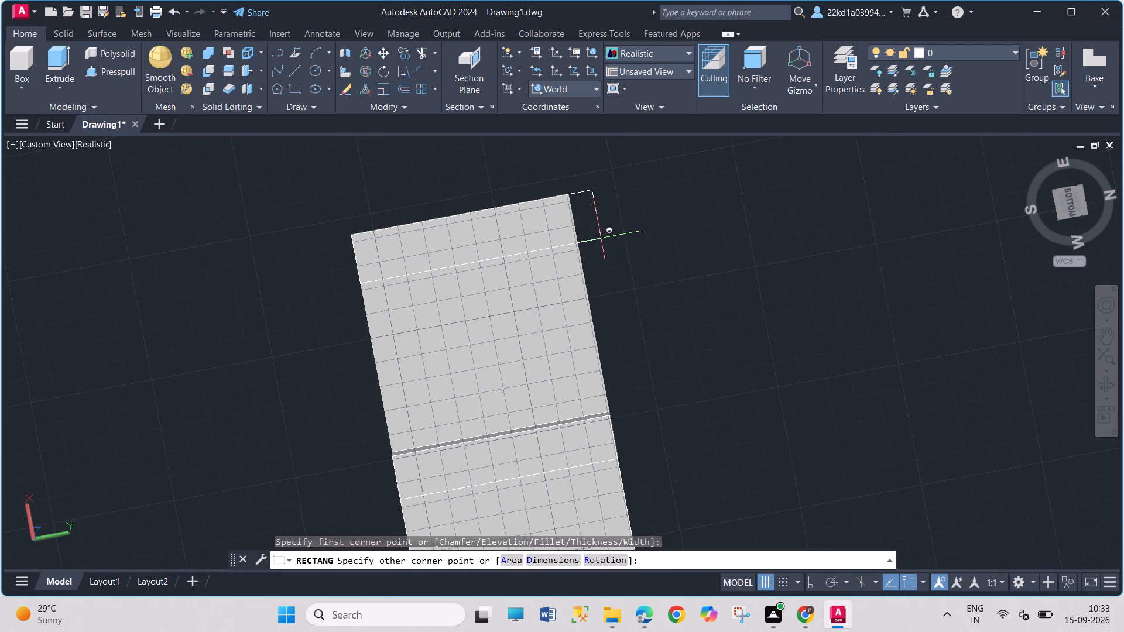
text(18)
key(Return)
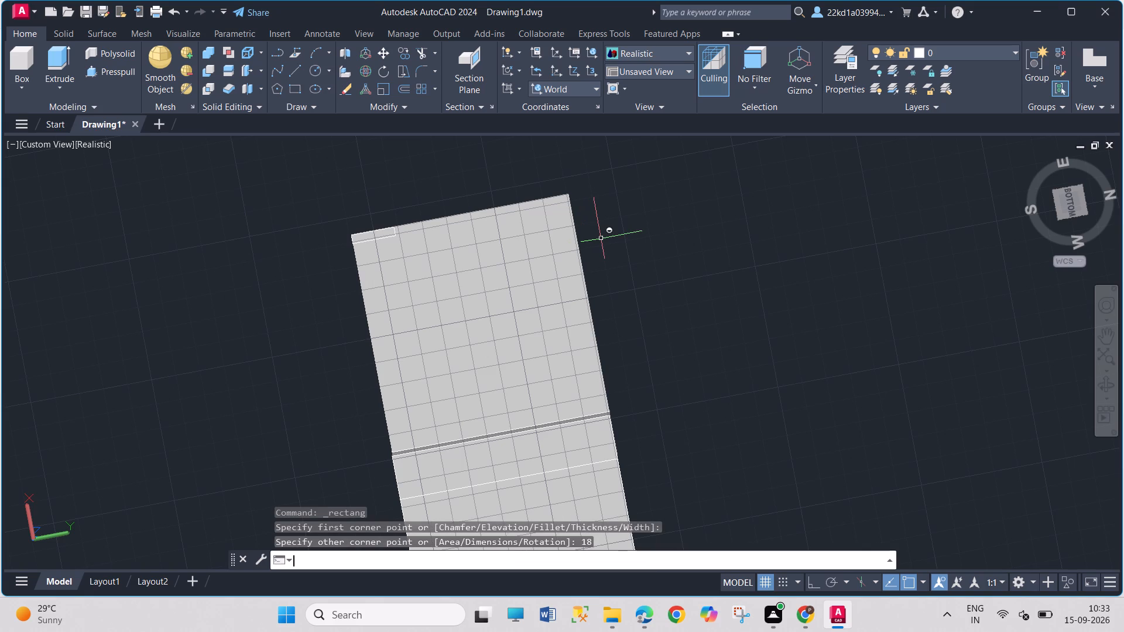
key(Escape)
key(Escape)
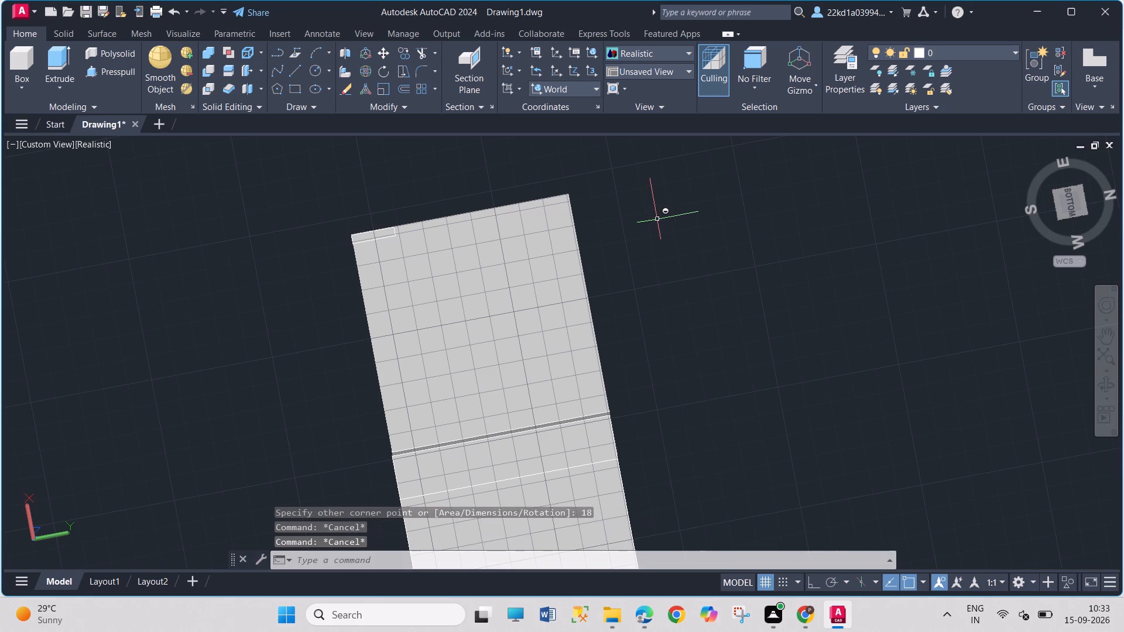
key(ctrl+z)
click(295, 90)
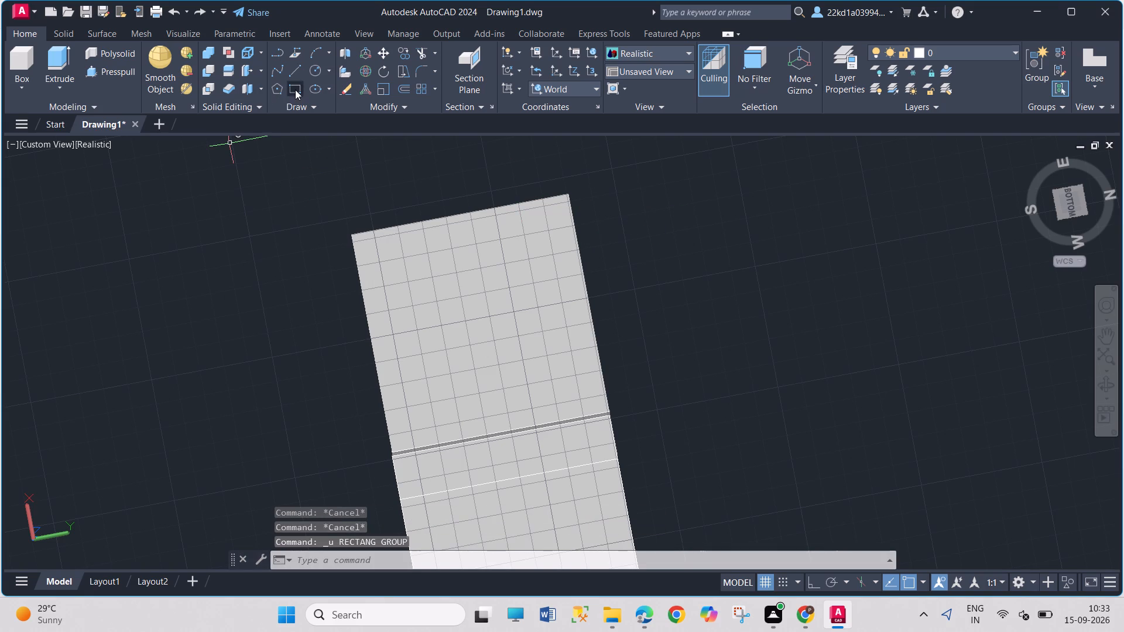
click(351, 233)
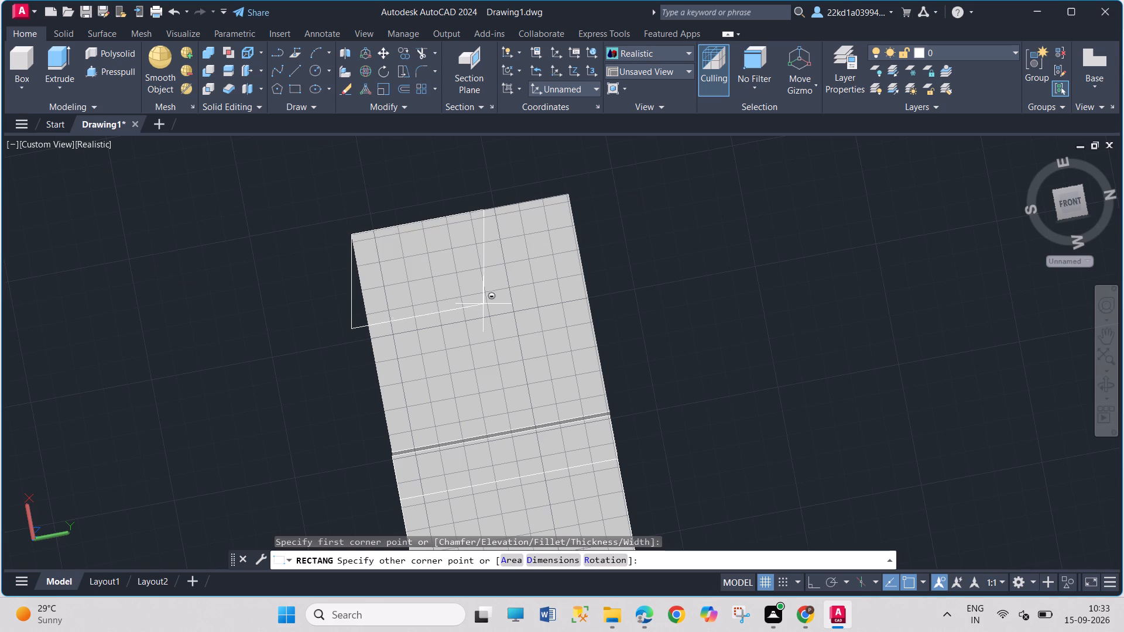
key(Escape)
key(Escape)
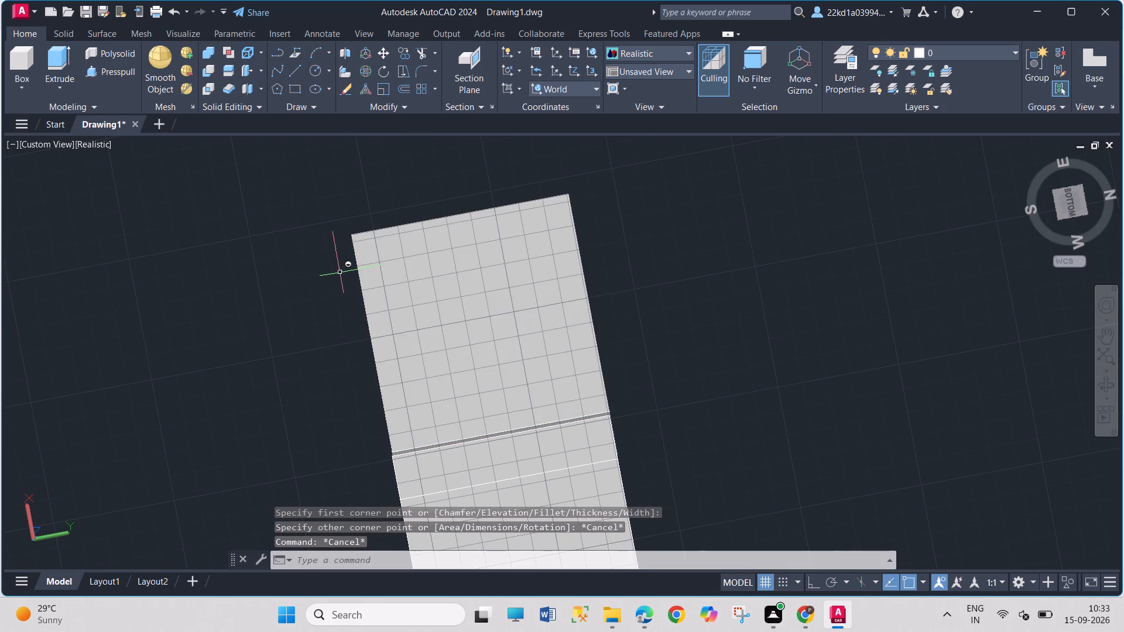
Draw an 18 by 90 rectangle on the top plate's underside, starting from the lower corner of its free end.
shift+middle_drag(347, 274, 364, 366)
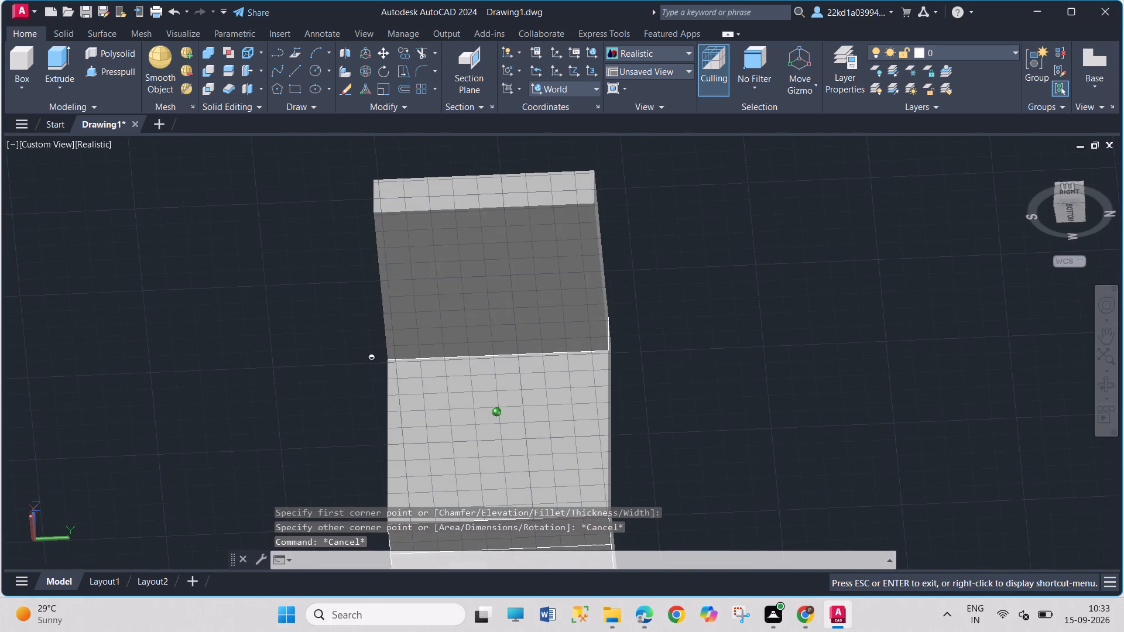
shift+middle_drag(364, 366, 361, 359)
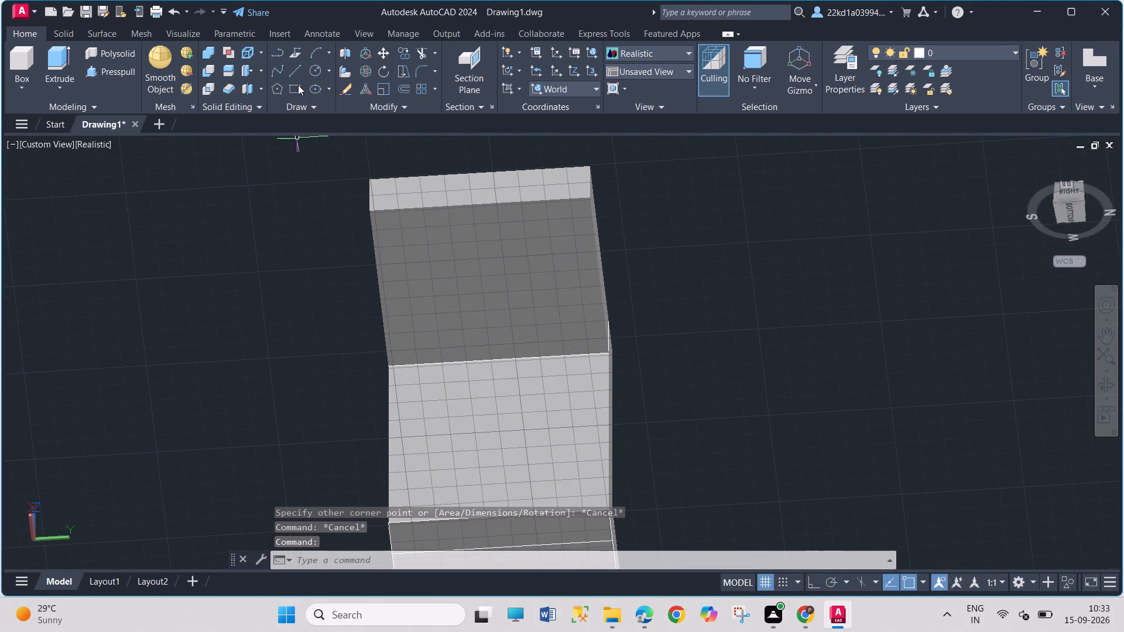
click(298, 85)
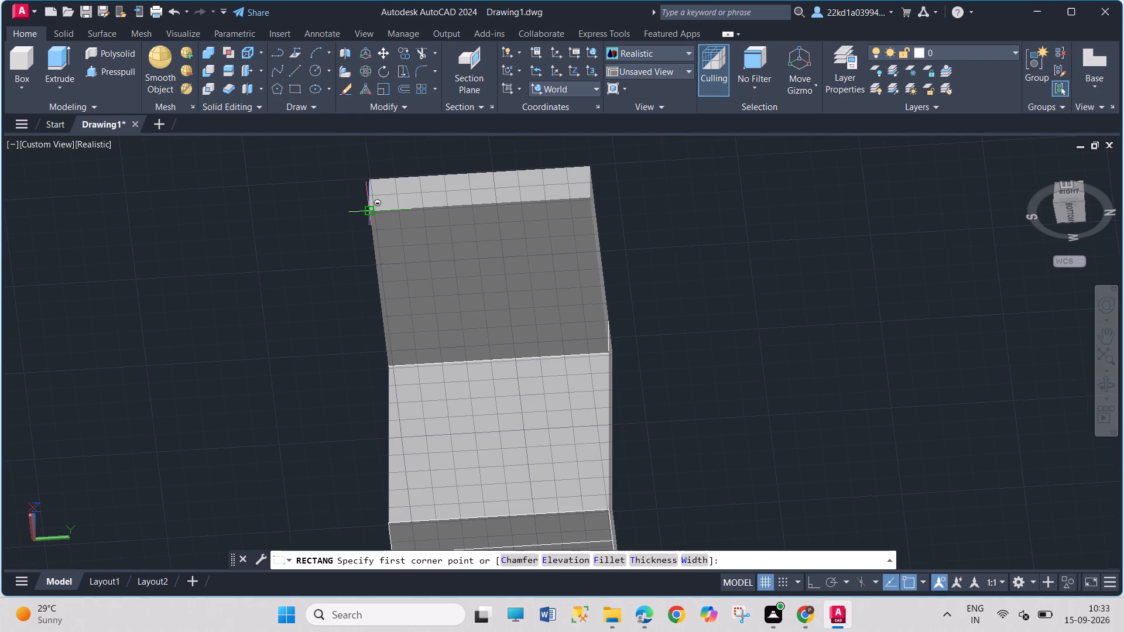
click(371, 213)
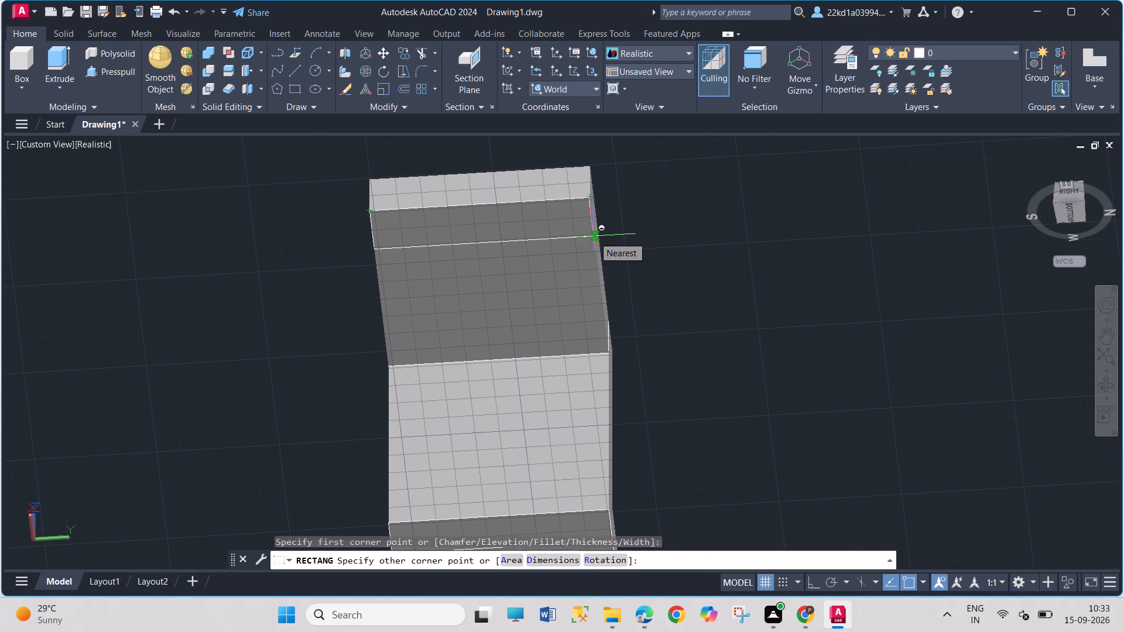
key(d)
key(Return)
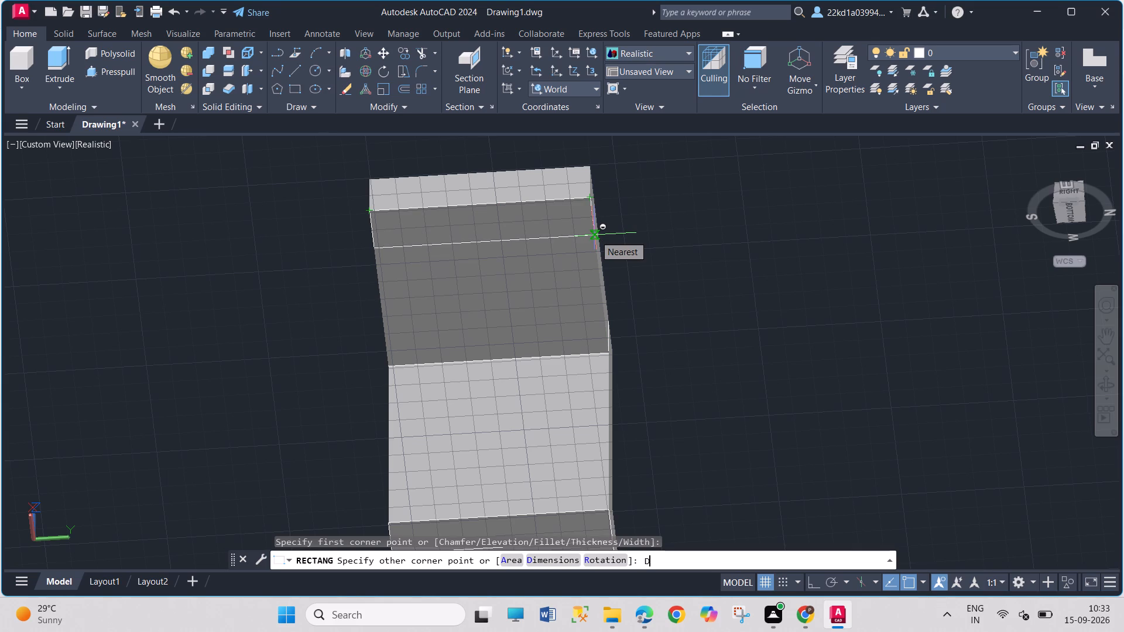
text(18)
key(Return)
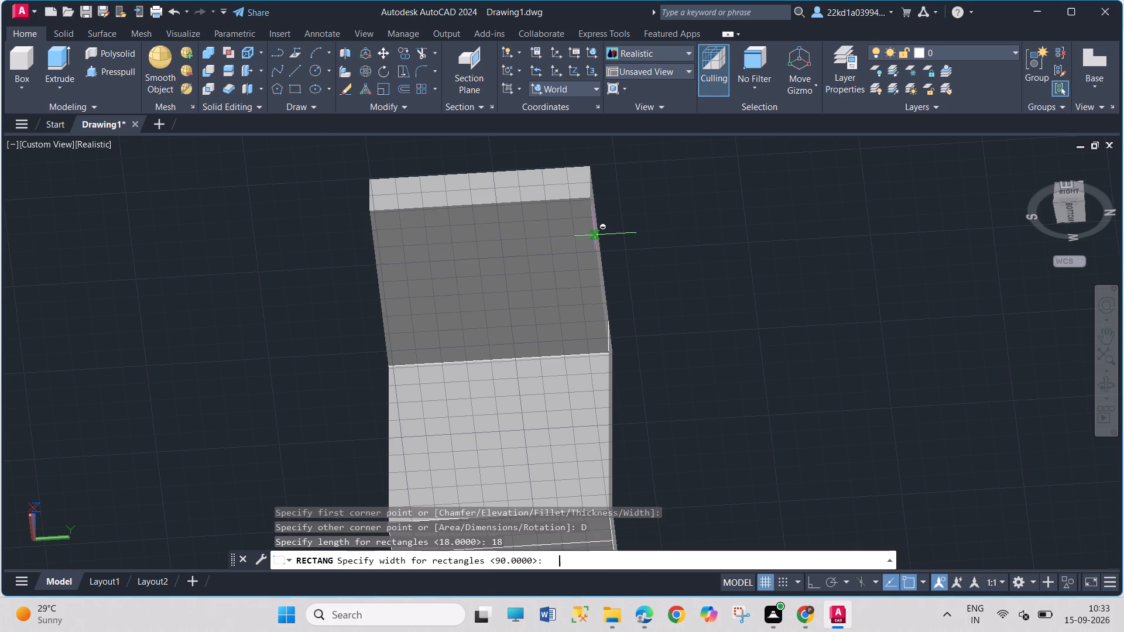
text(90)
key(Return)
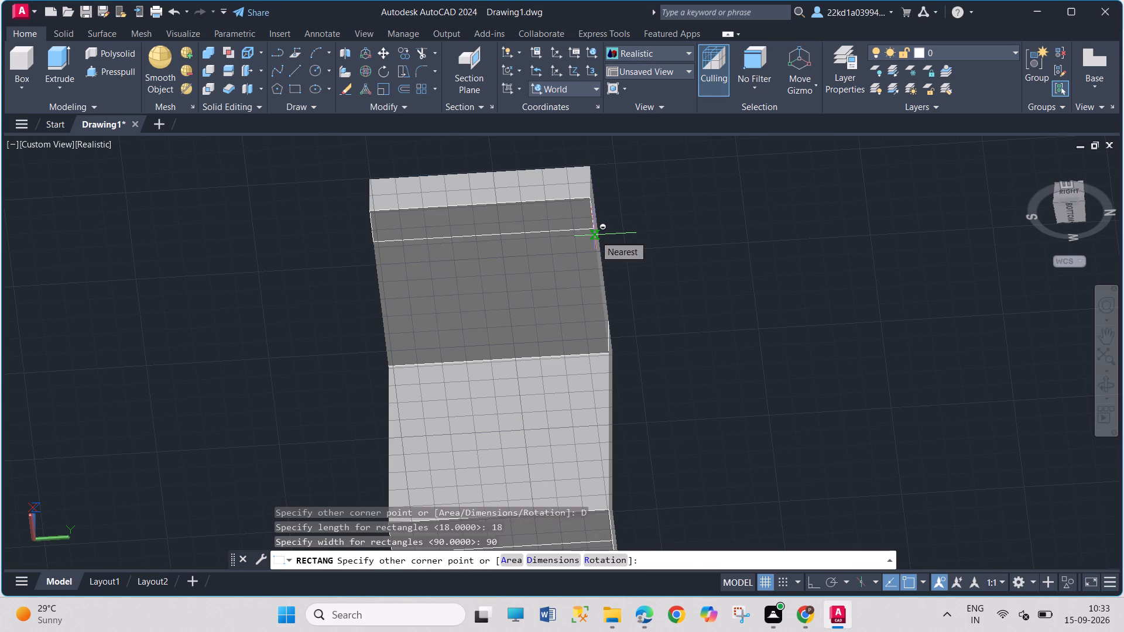
click(646, 235)
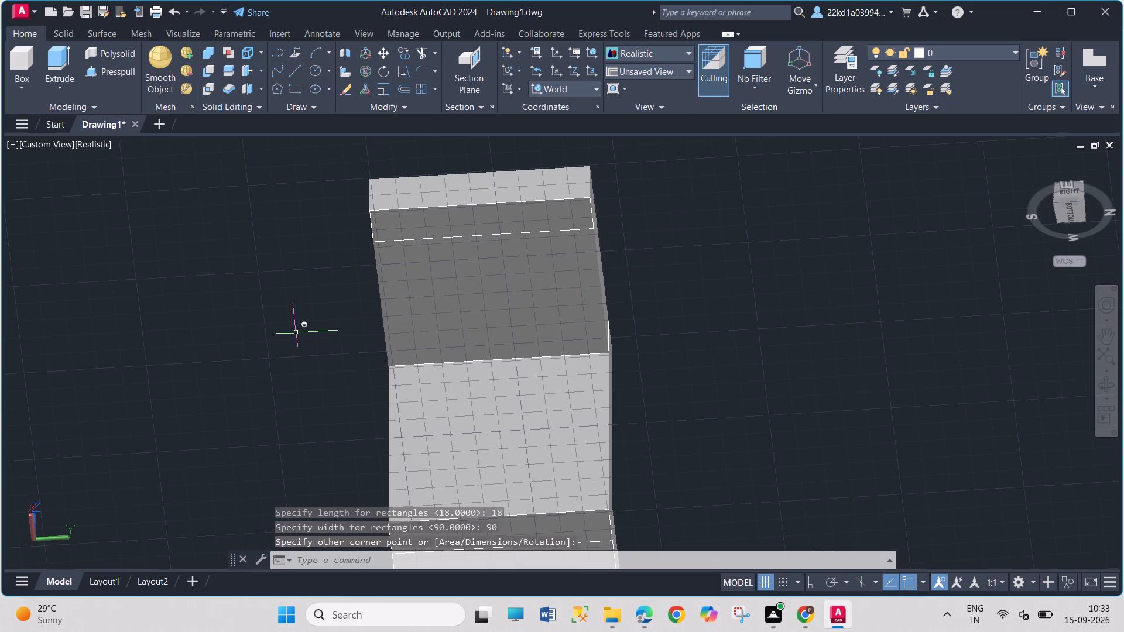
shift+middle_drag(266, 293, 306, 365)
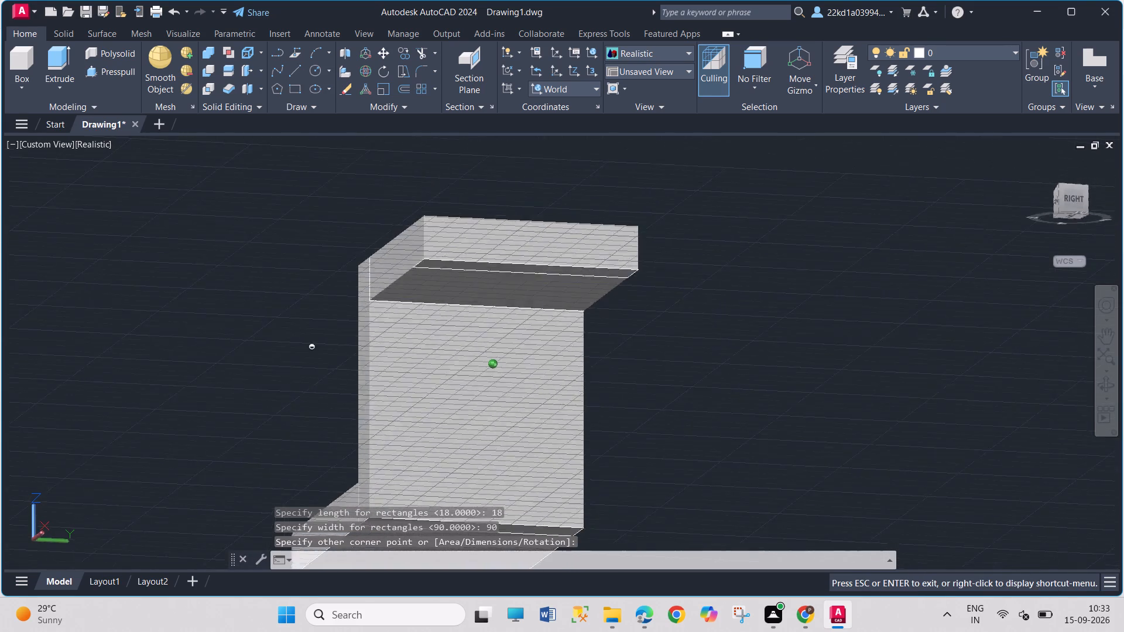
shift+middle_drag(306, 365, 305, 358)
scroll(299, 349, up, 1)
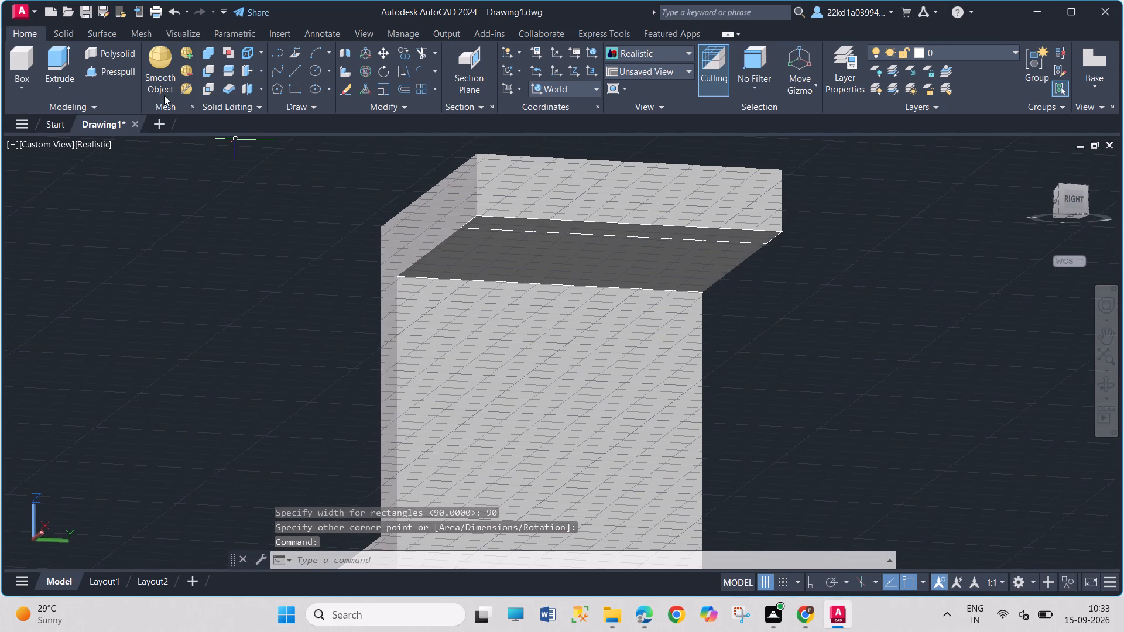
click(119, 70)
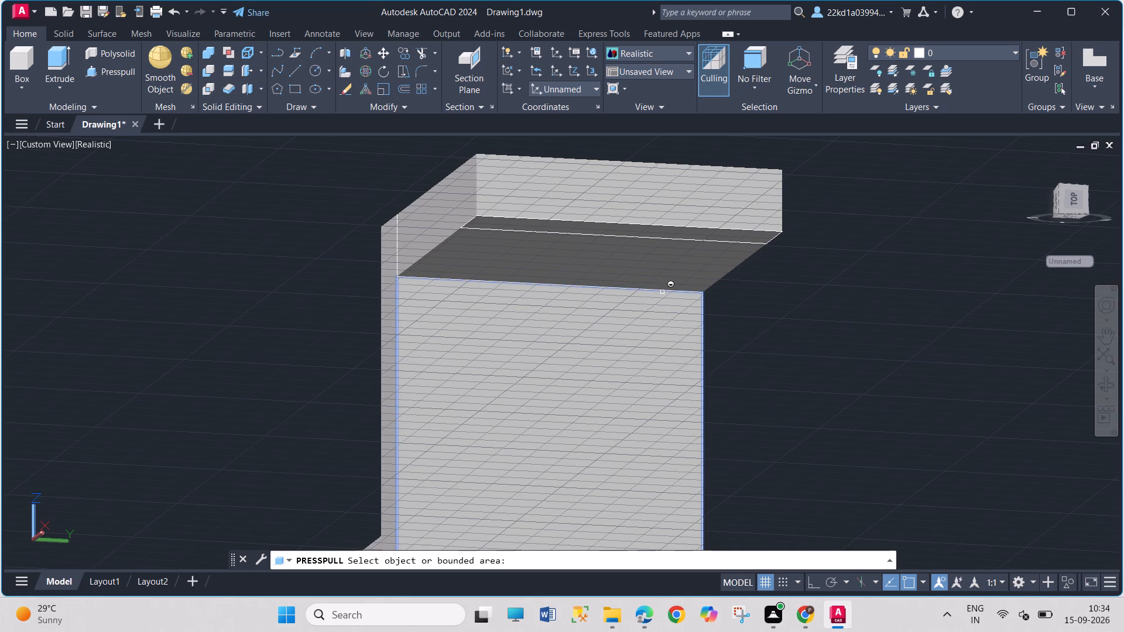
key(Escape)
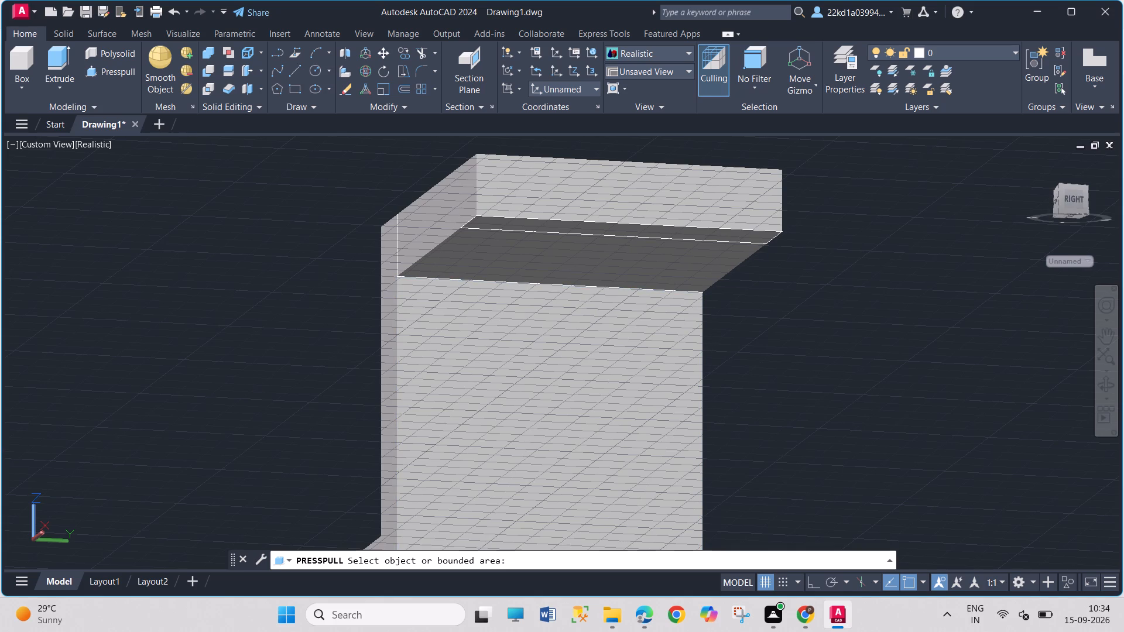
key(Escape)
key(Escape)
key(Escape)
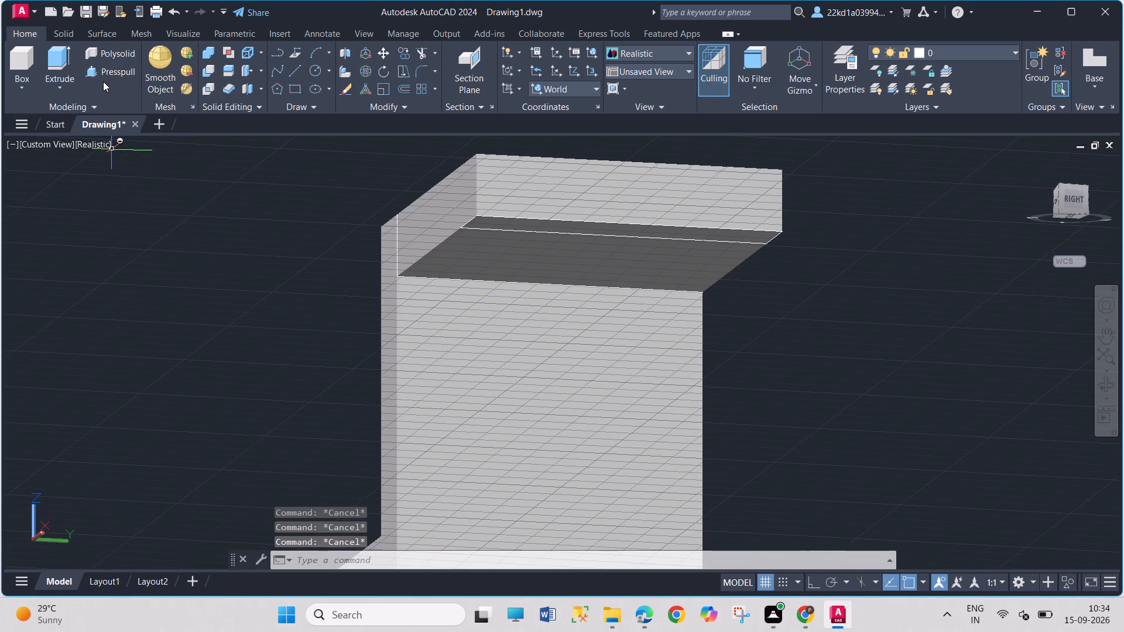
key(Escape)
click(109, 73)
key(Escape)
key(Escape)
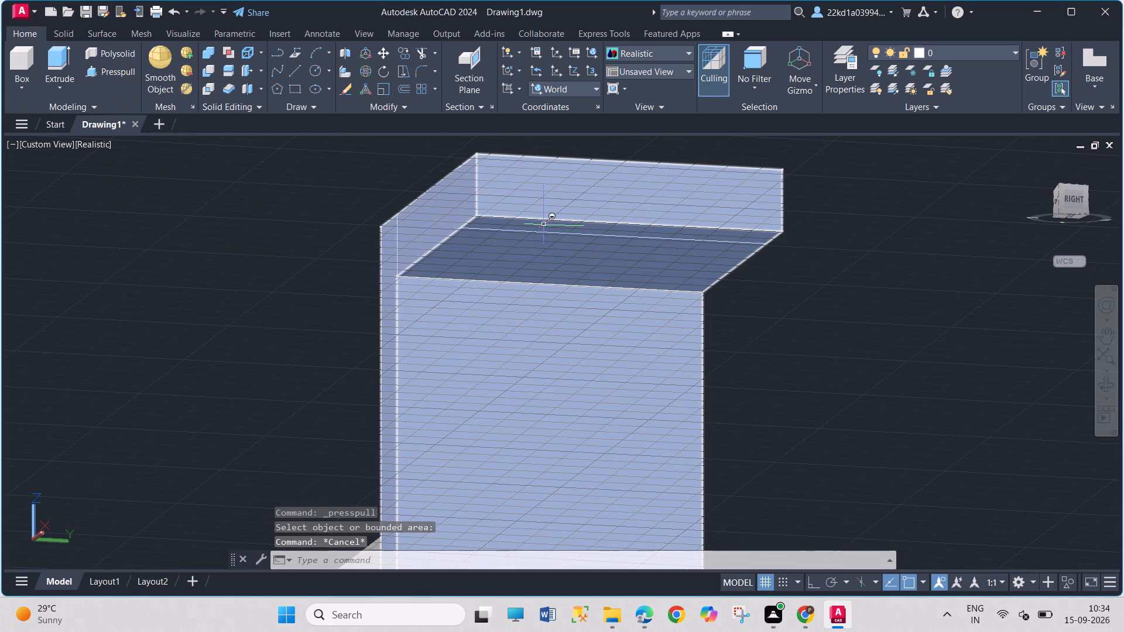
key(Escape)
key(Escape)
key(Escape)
Presspull the 18 by 90 rectangle on the top plate's underside downward by 90 to form the second leg.
click(118, 70)
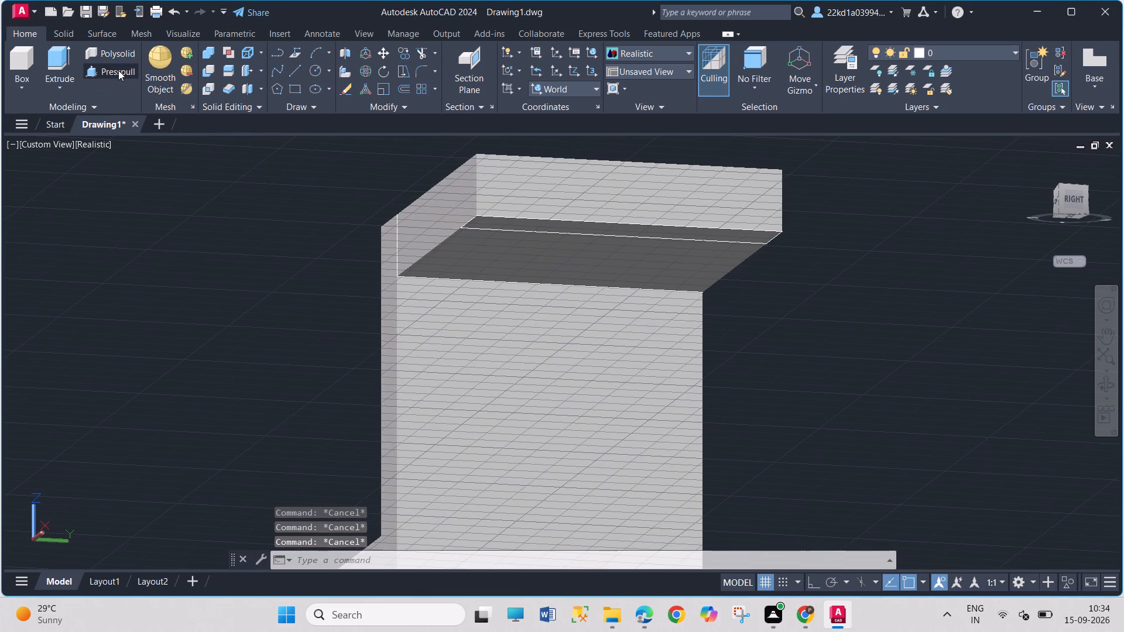
click(498, 228)
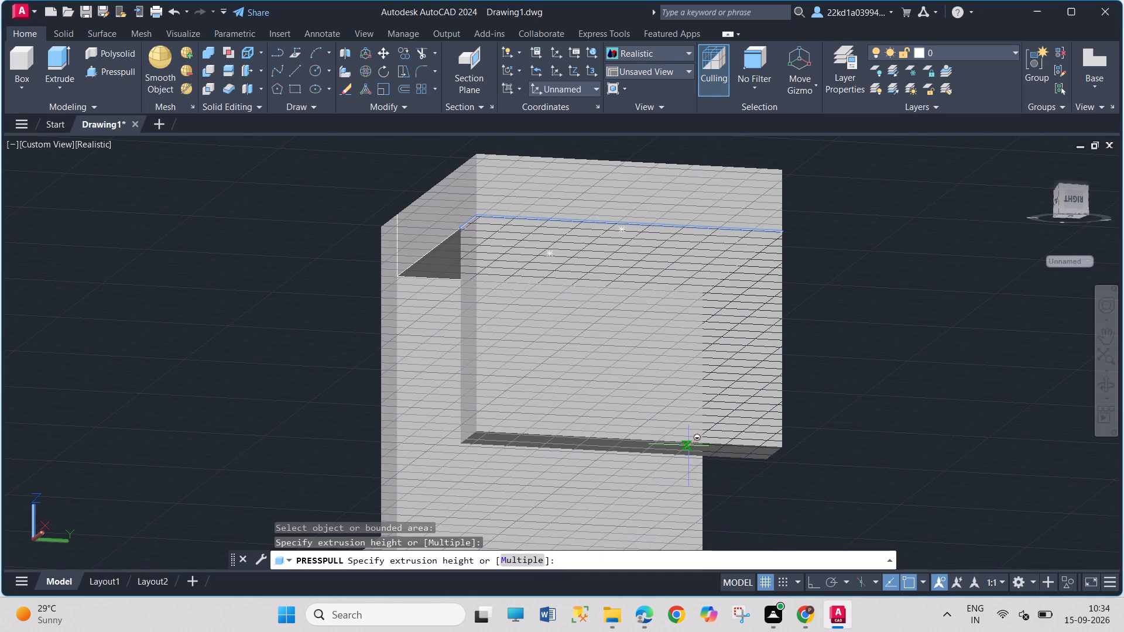
text(90)
key(Return)
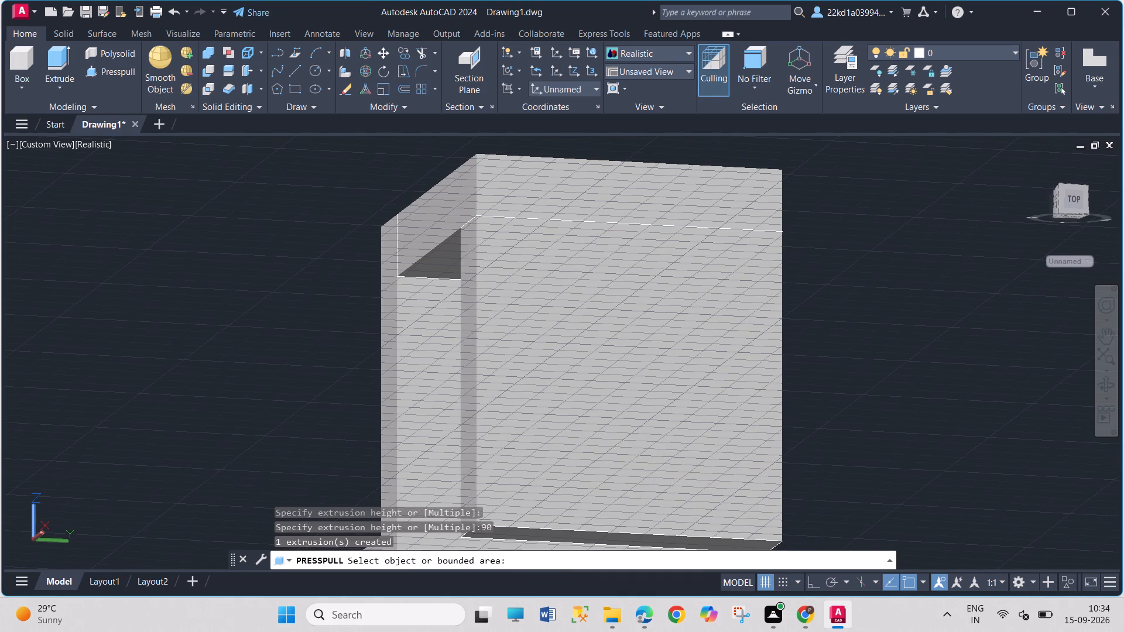
key(Escape)
key(Escape)
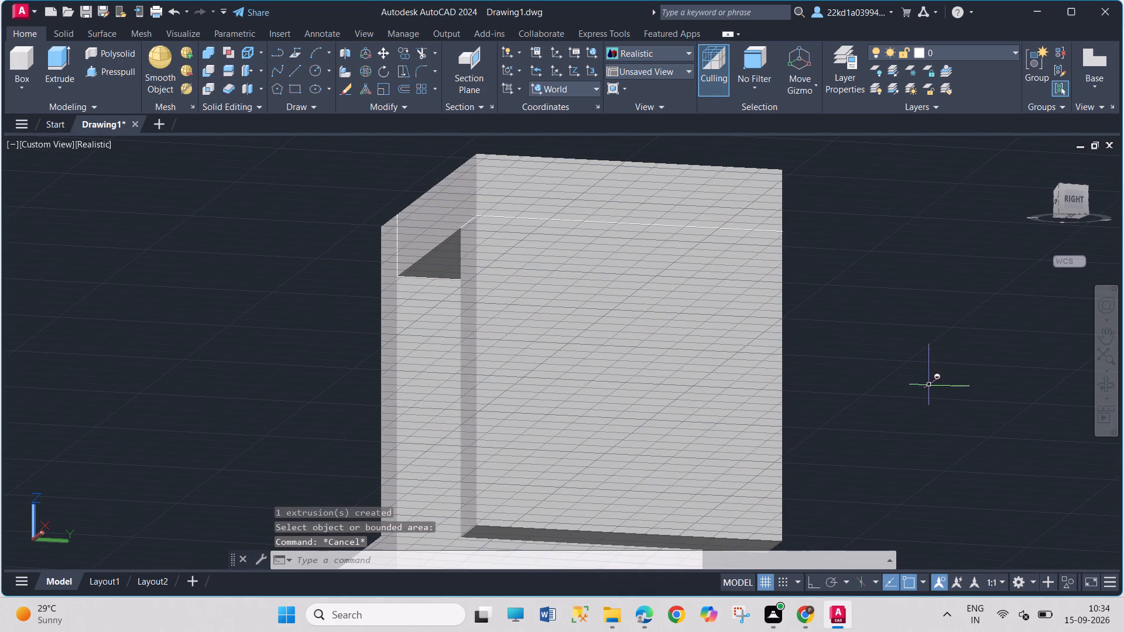
scroll(934, 422, down, 2)
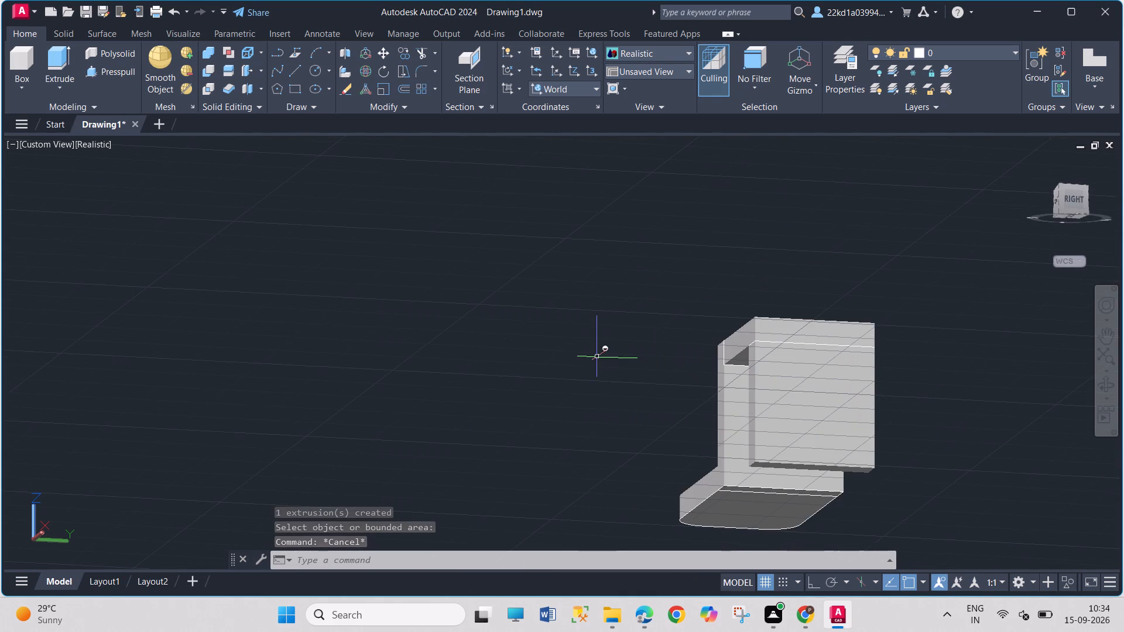
shift+middle_drag(613, 370, 757, 441)
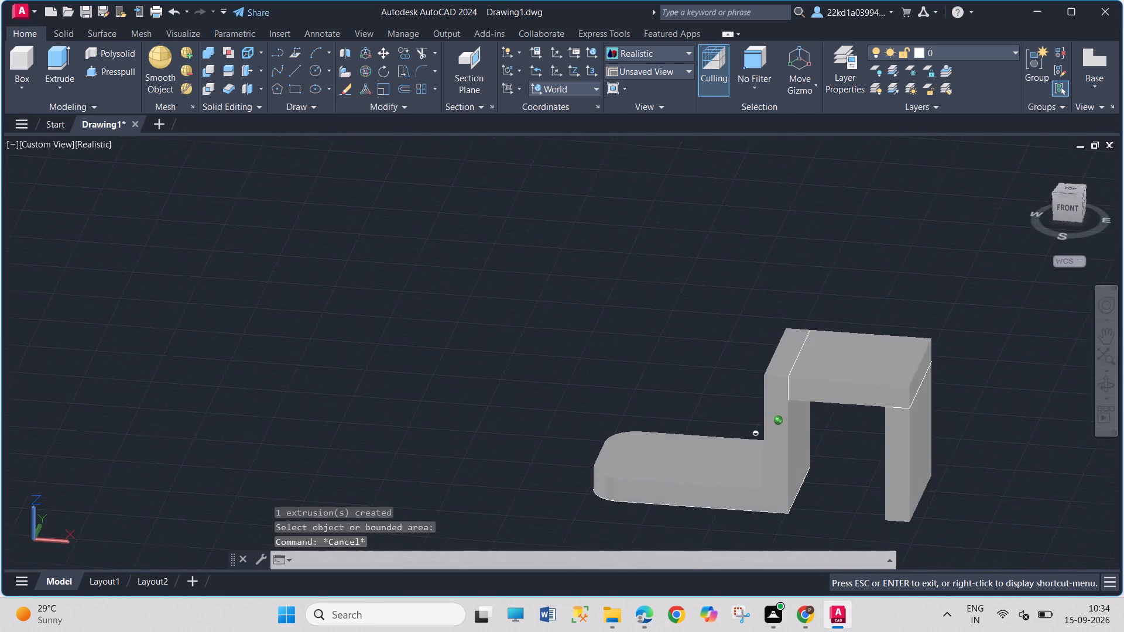
shift+middle_drag(757, 441, 756, 421)
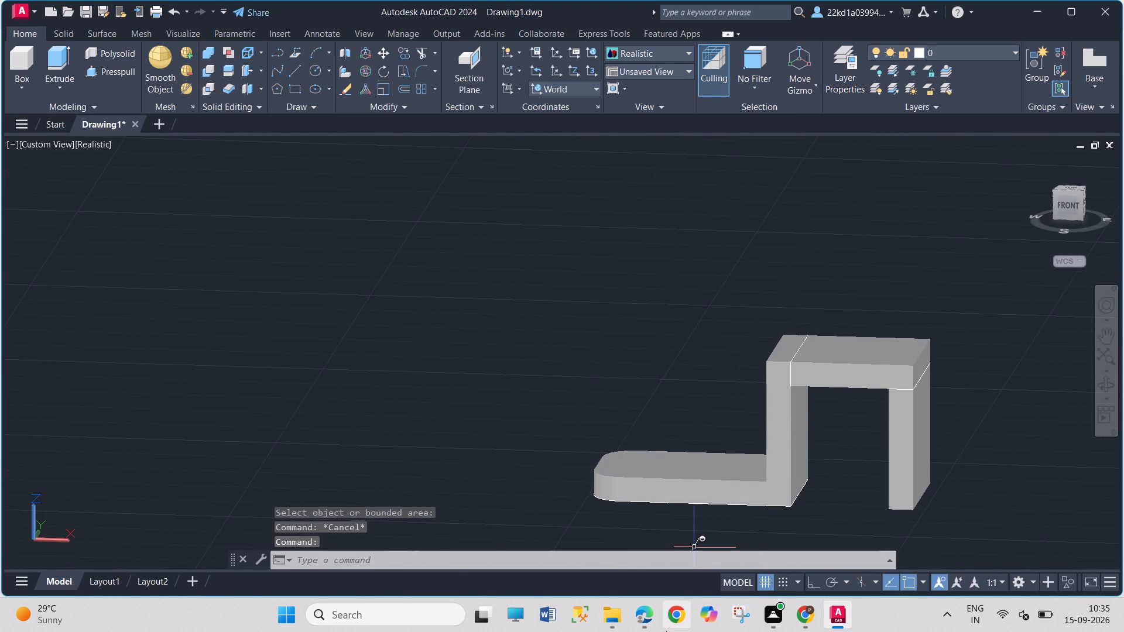
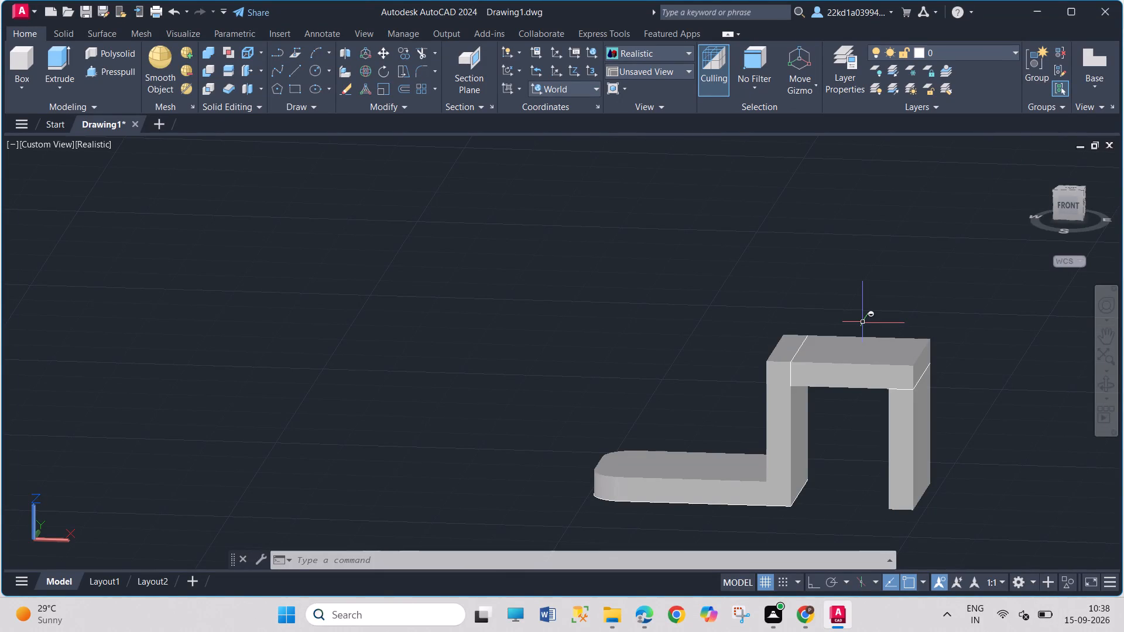
Examine the bracket from several angles, ending with the base plate's top face in view.
scroll(880, 502, up, 1)
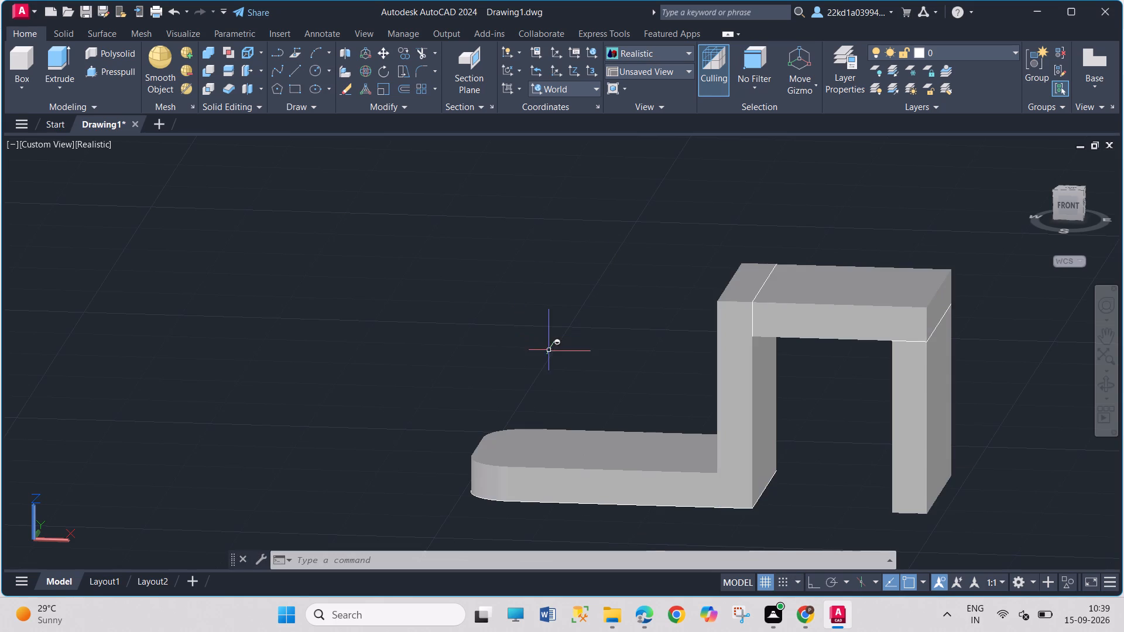
shift+middle_click(571, 369)
scroll(577, 346, down, 2)
scroll(577, 346, up, 2)
shift+middle_drag(577, 344, 577, 345)
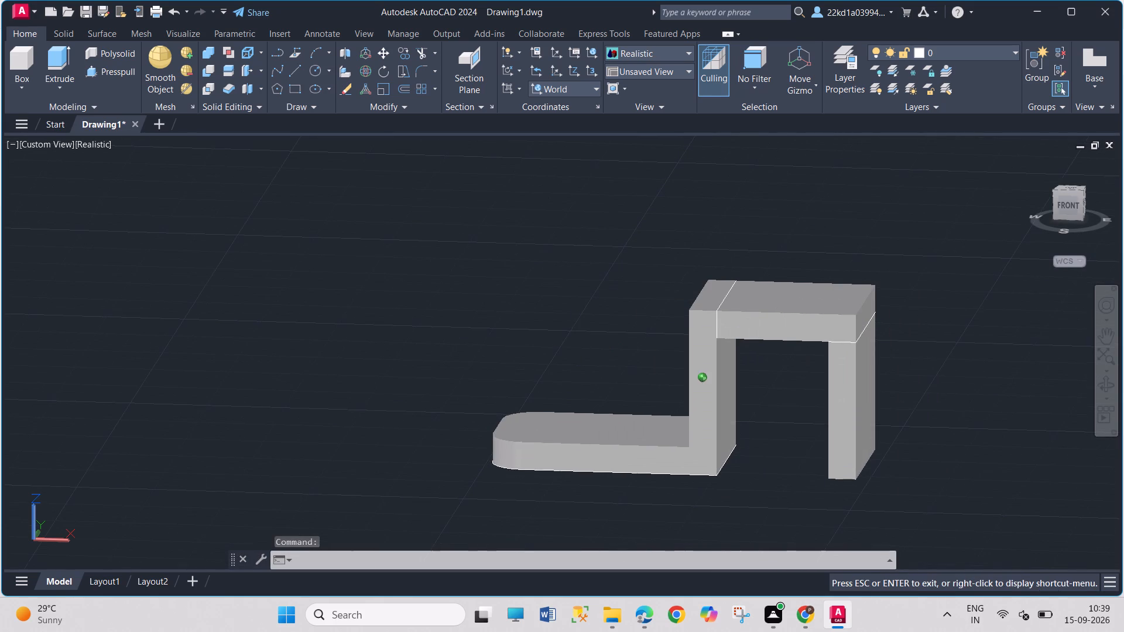
shift+middle_drag(577, 345, 629, 370)
shift+scroll(629, 370, up, 1)
scroll(634, 366, down, 1)
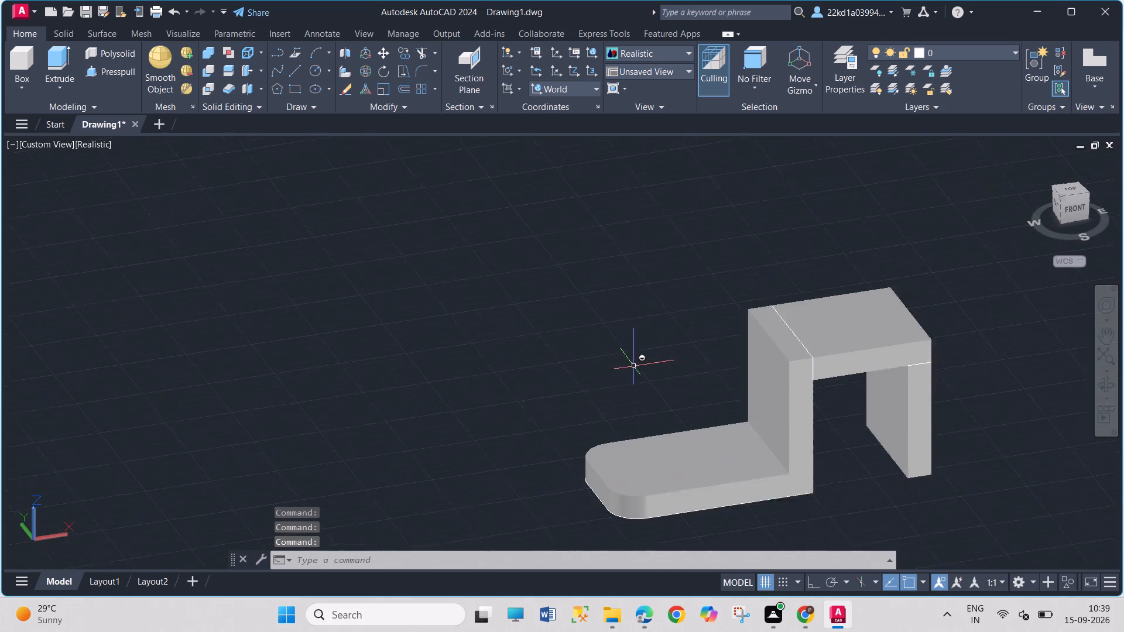
scroll(634, 366, down, 1)
scroll(774, 450, up, 2)
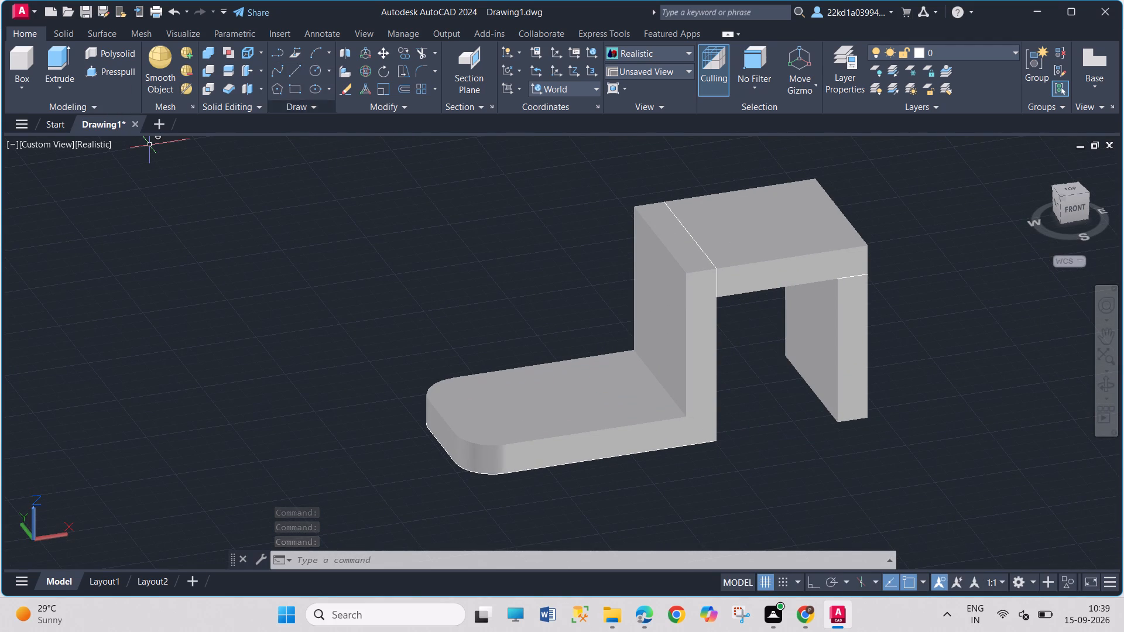
shift+middle_drag(550, 291, 570, 339)
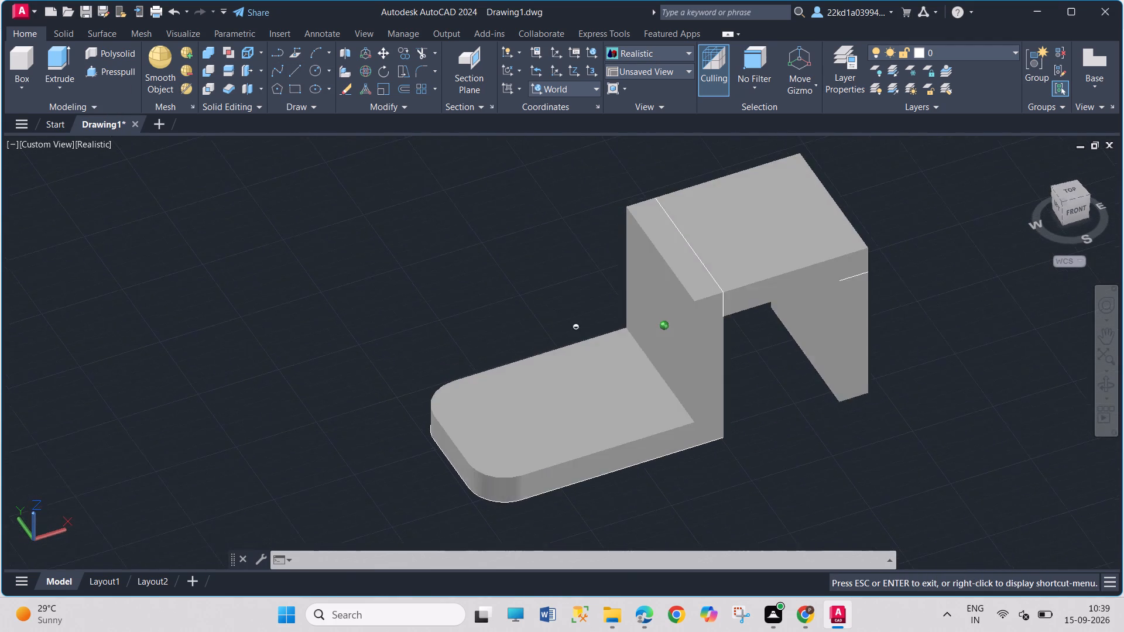
shift+middle_drag(570, 339, 581, 368)
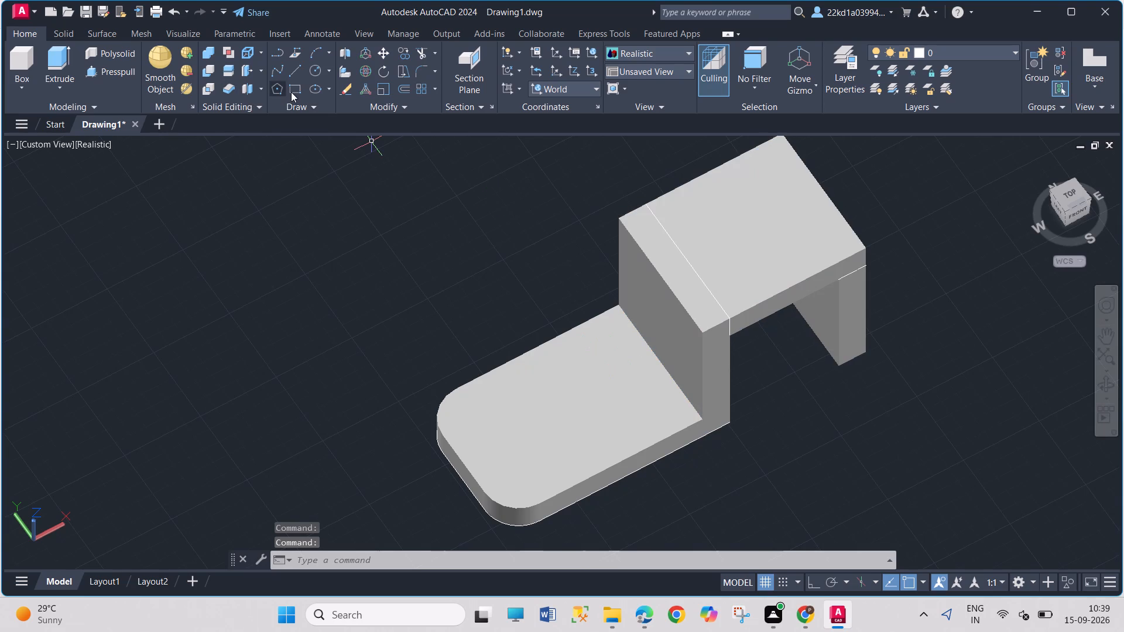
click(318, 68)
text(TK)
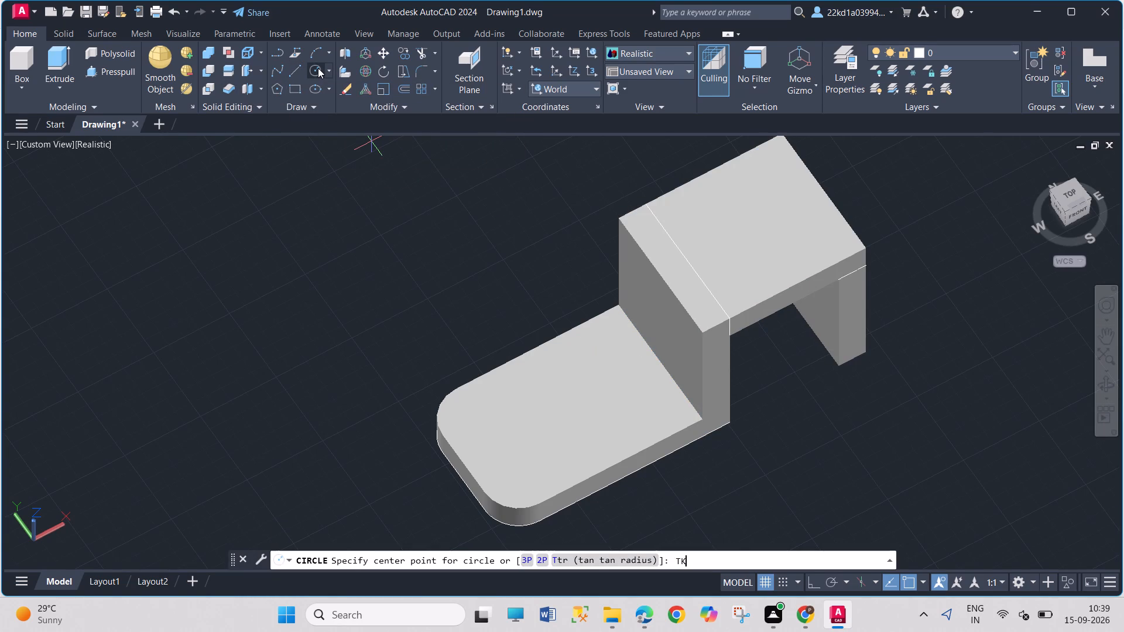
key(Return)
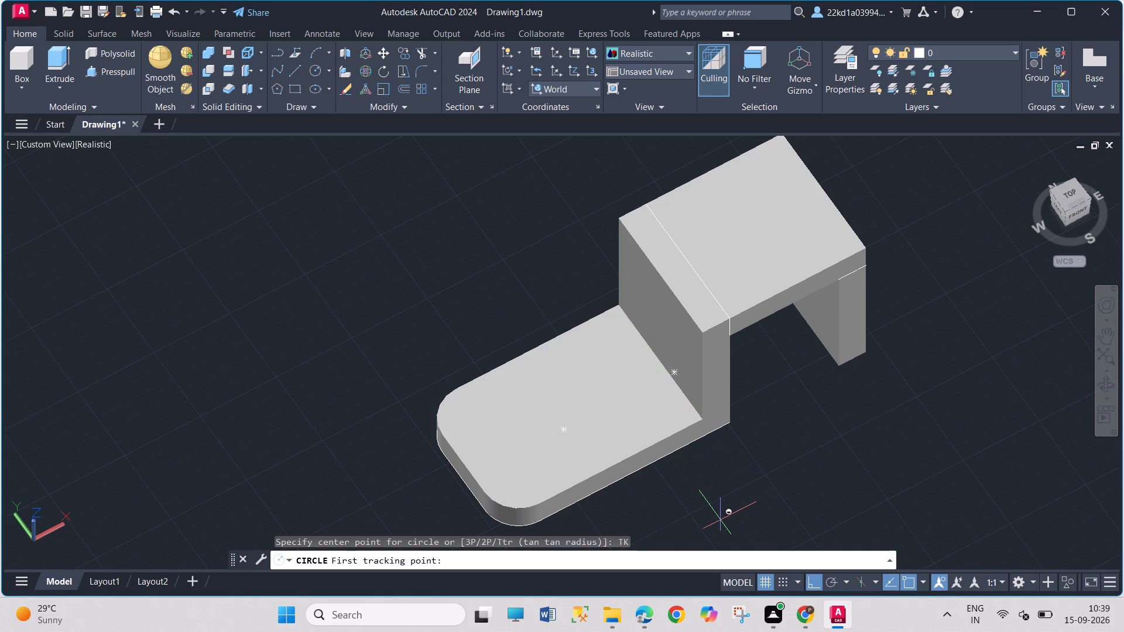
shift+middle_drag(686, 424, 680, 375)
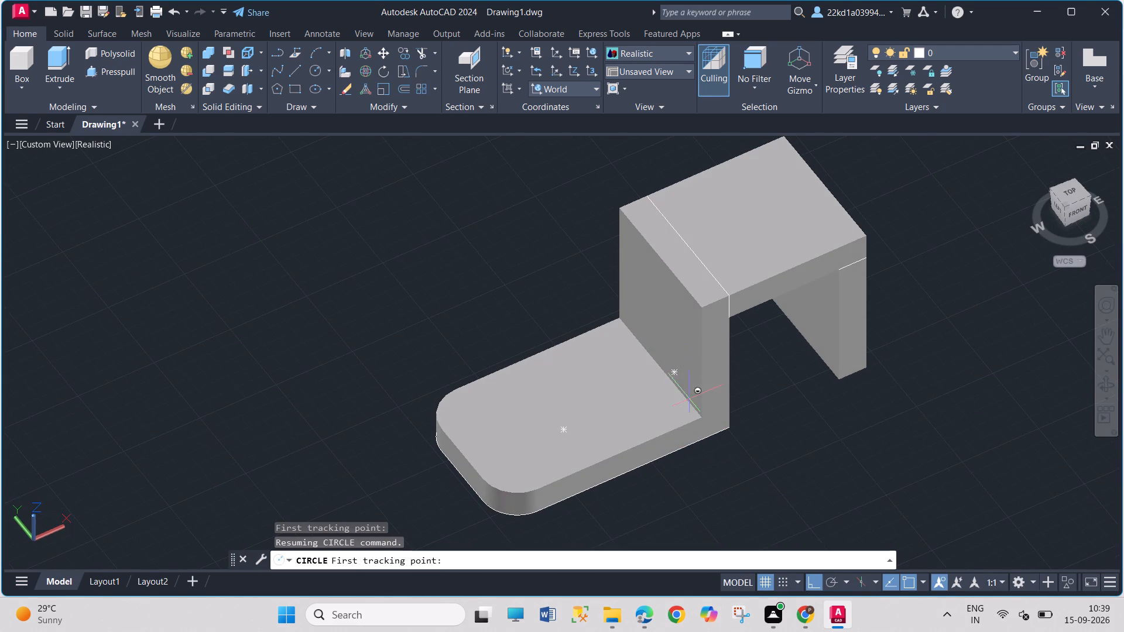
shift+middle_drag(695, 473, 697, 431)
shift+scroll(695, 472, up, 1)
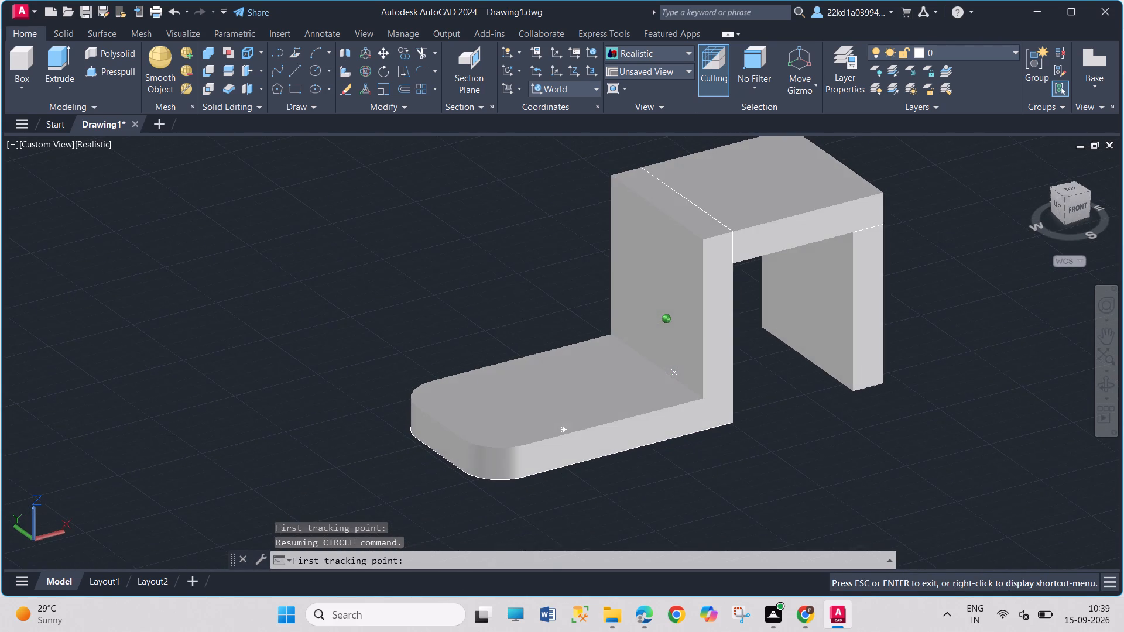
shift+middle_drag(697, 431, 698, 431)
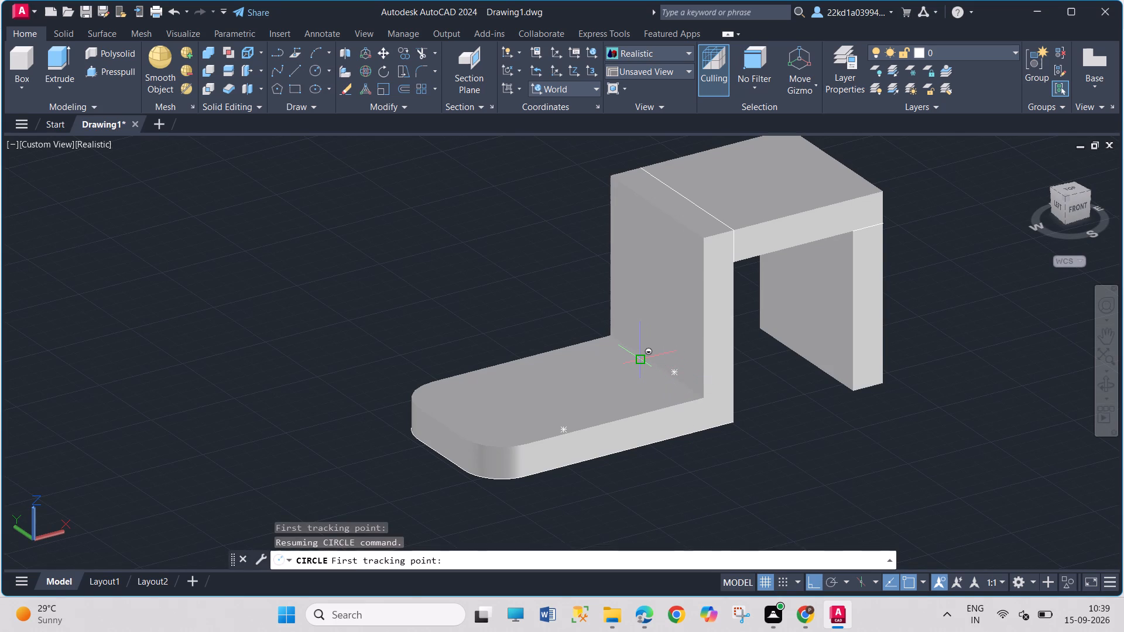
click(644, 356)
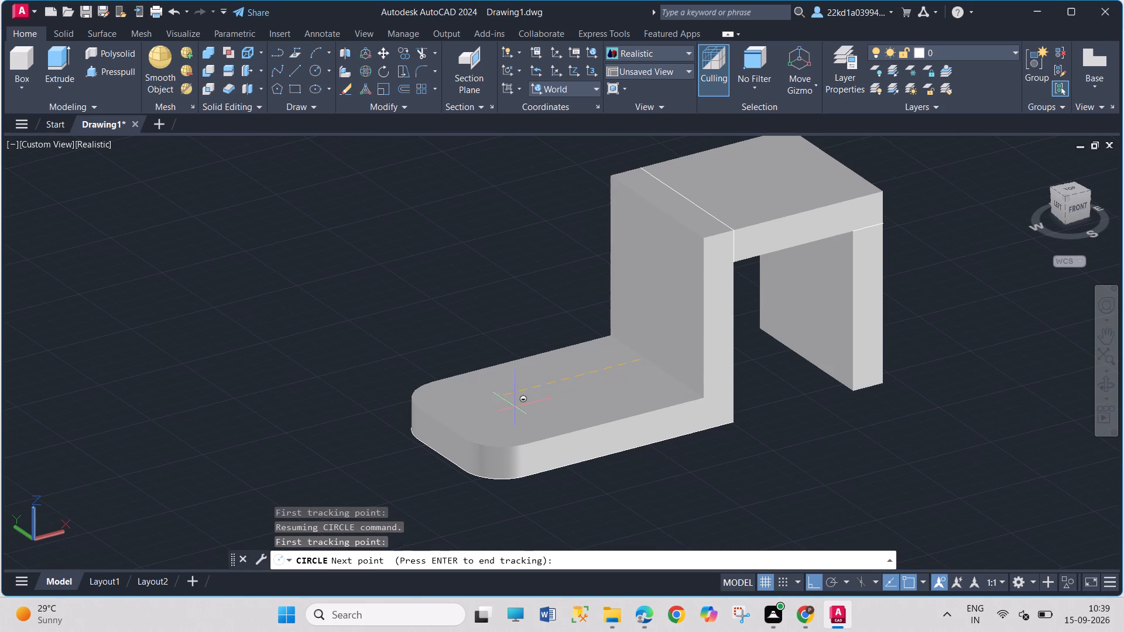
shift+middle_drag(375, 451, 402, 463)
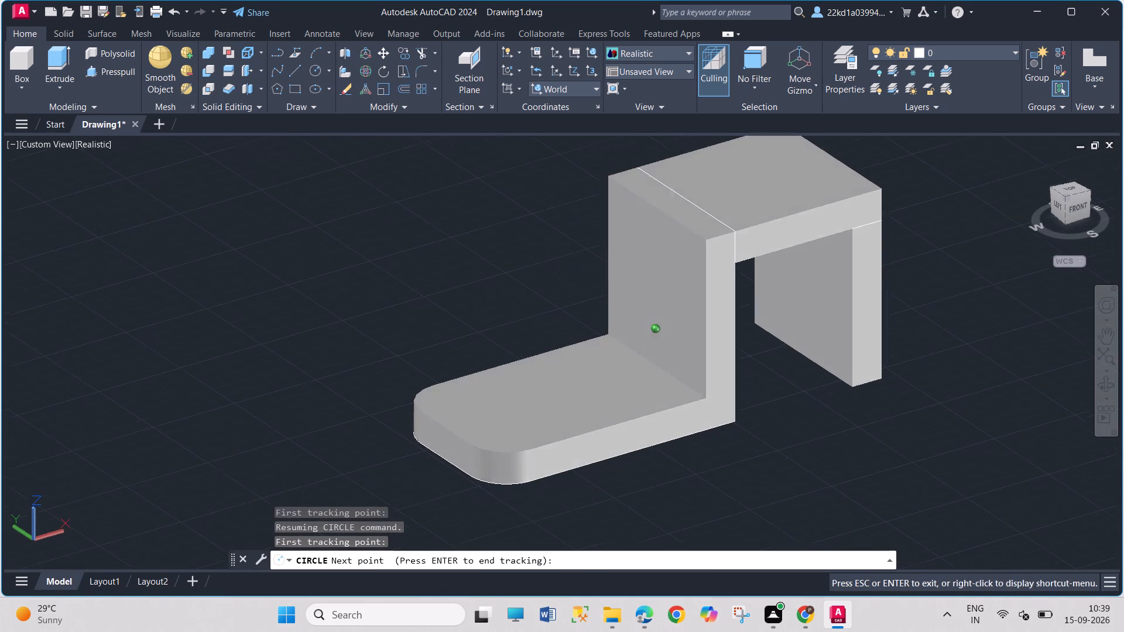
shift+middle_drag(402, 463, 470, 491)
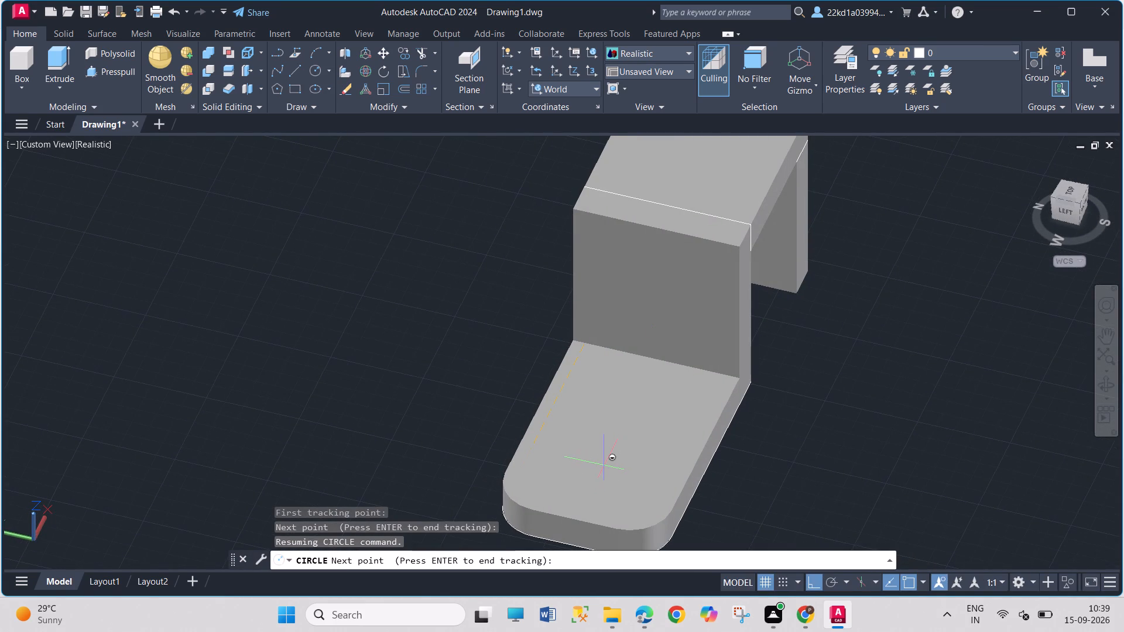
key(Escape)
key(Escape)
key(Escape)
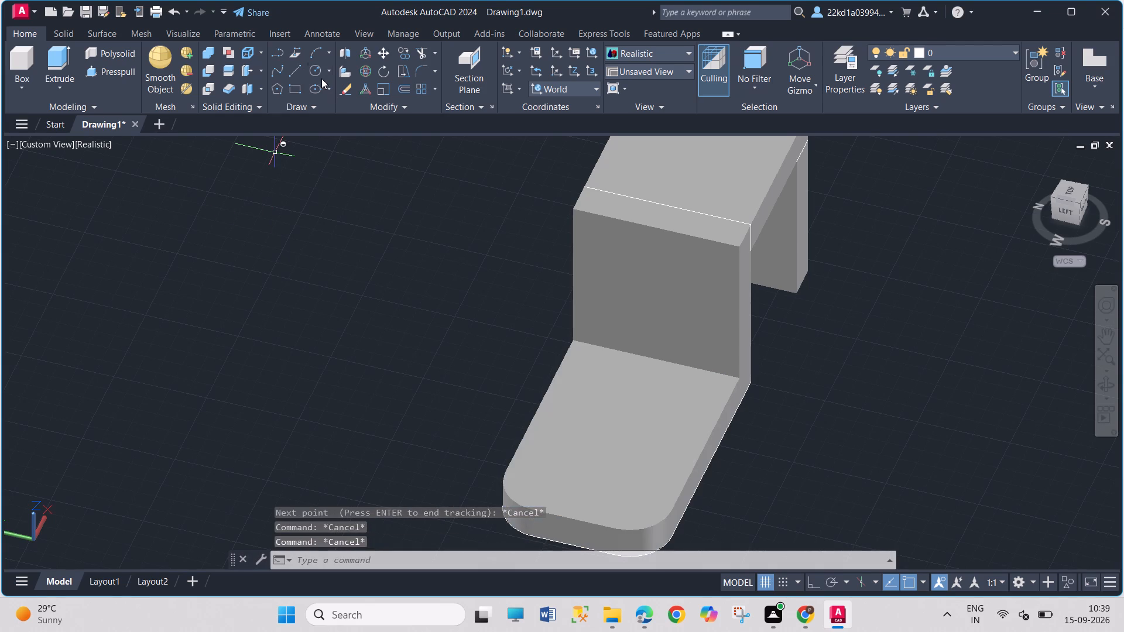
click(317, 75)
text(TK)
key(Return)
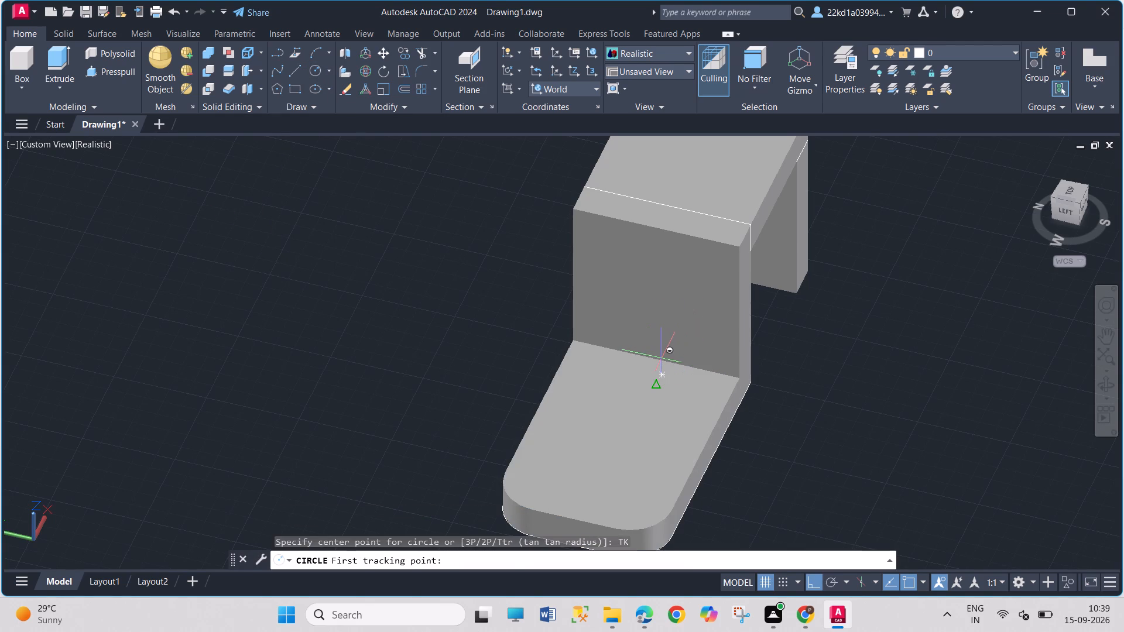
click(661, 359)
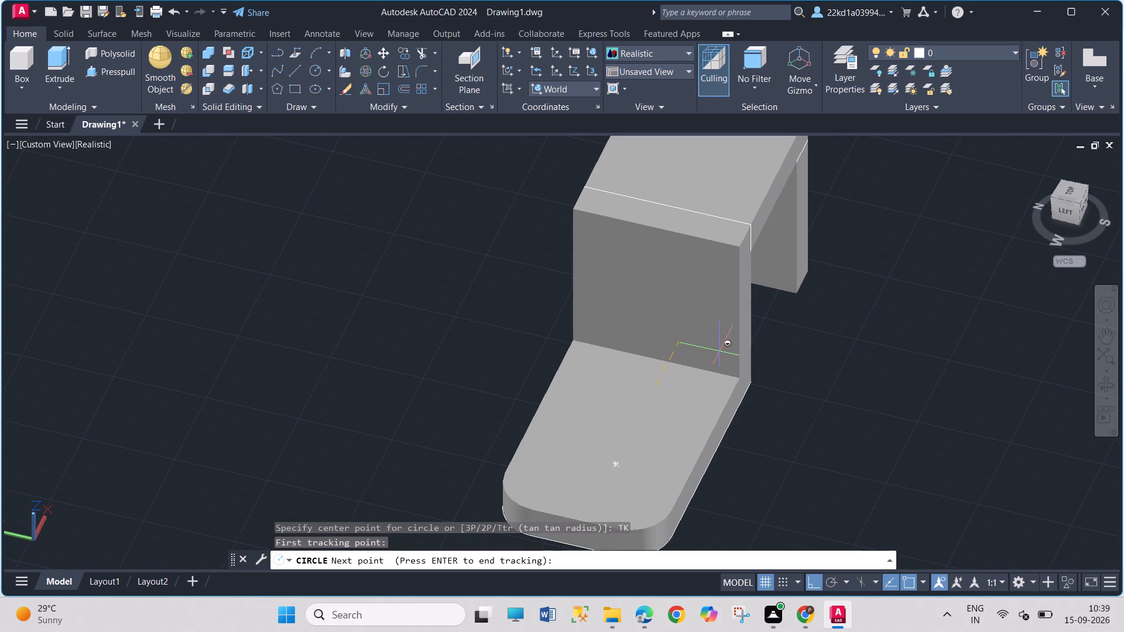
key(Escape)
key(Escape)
Draw a centreline on the base plate's top face, from its free-end edge midpoint to the wall's bottom edge midpoint, with Ortho on.
click(292, 73)
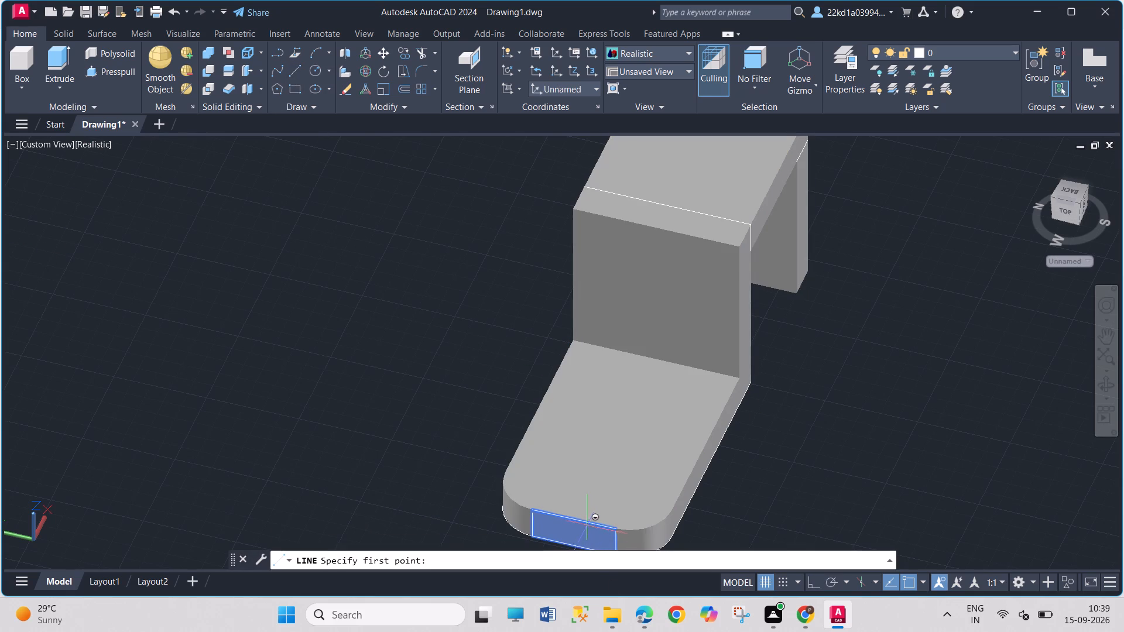
click(573, 522)
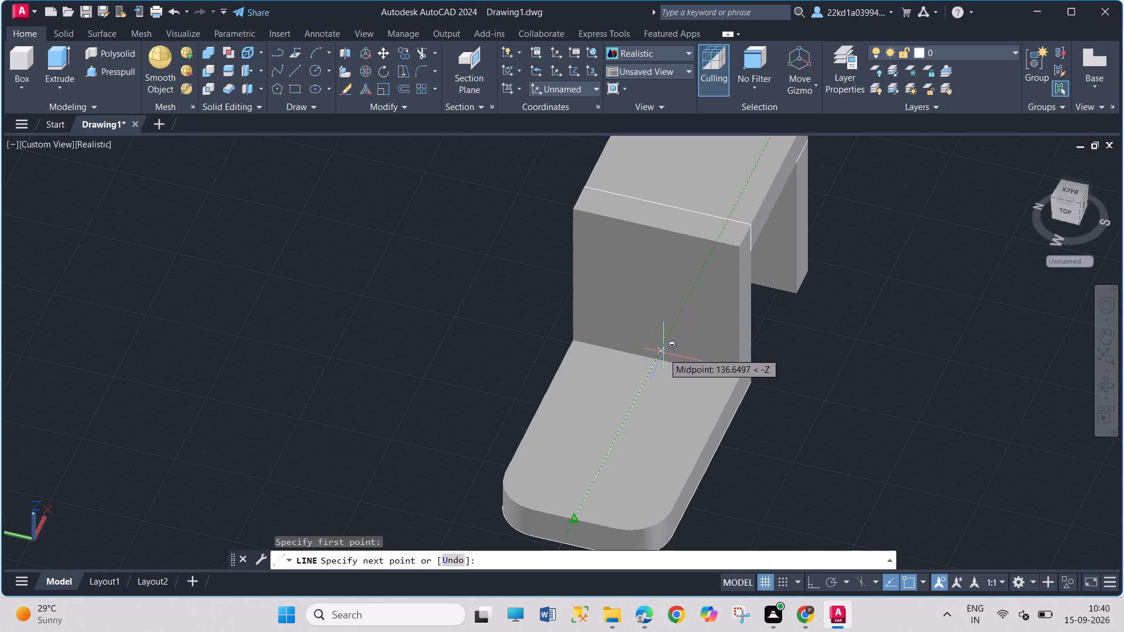
click(810, 582)
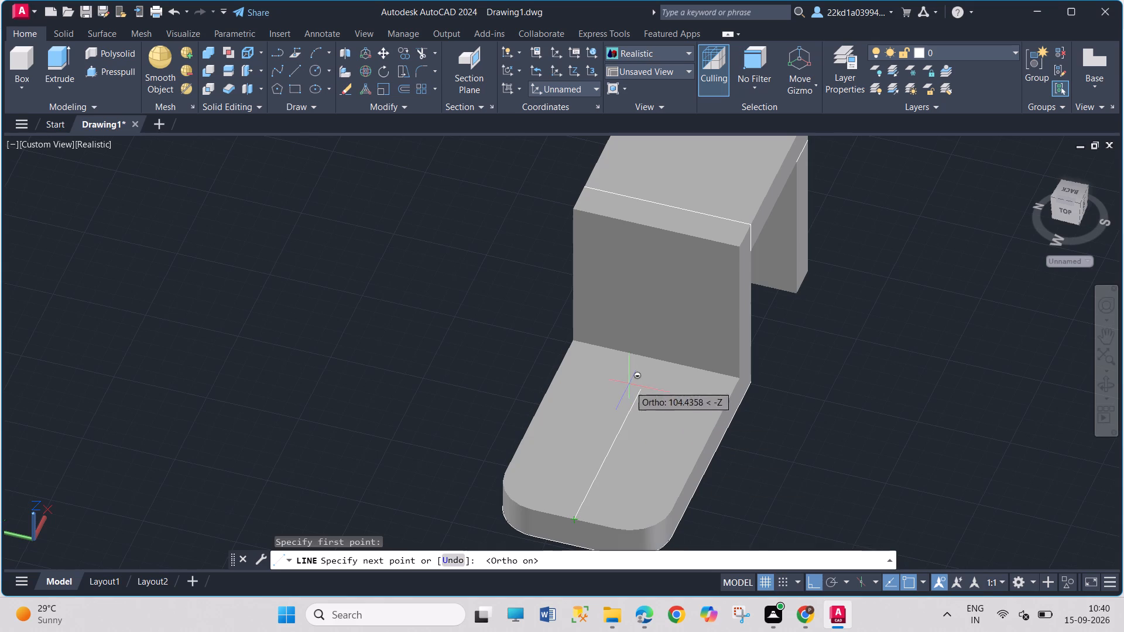
click(676, 342)
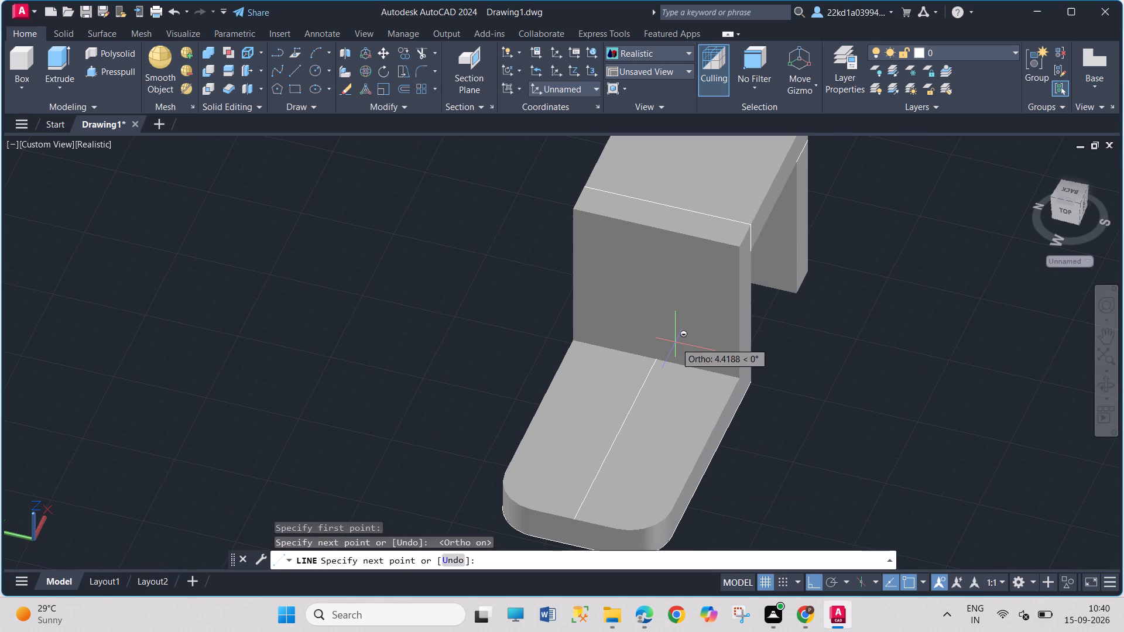
key(Escape)
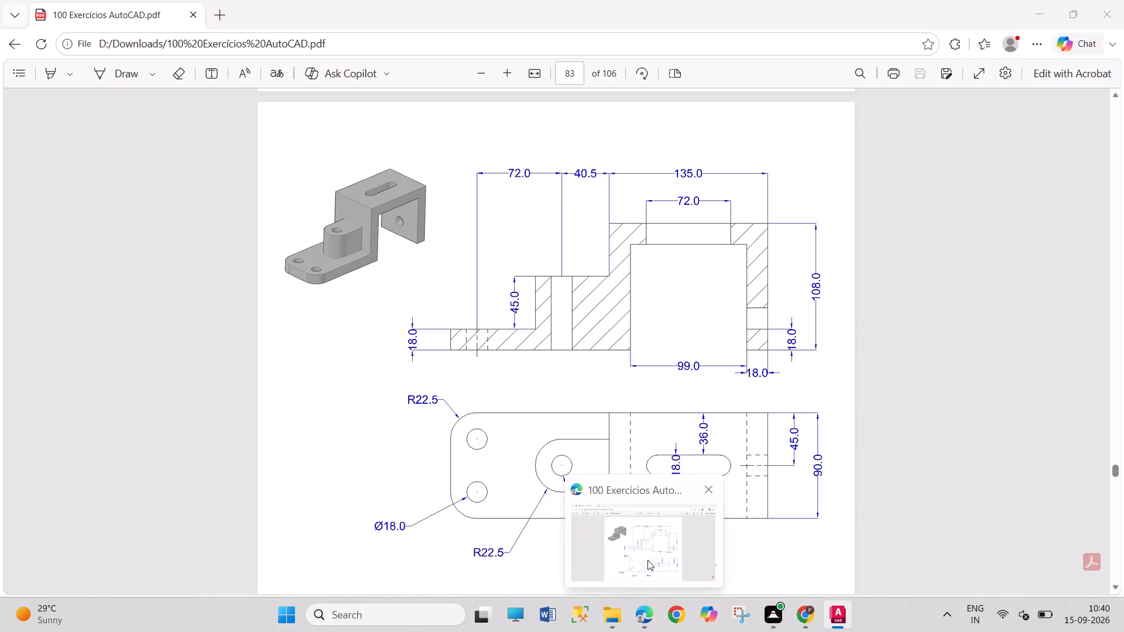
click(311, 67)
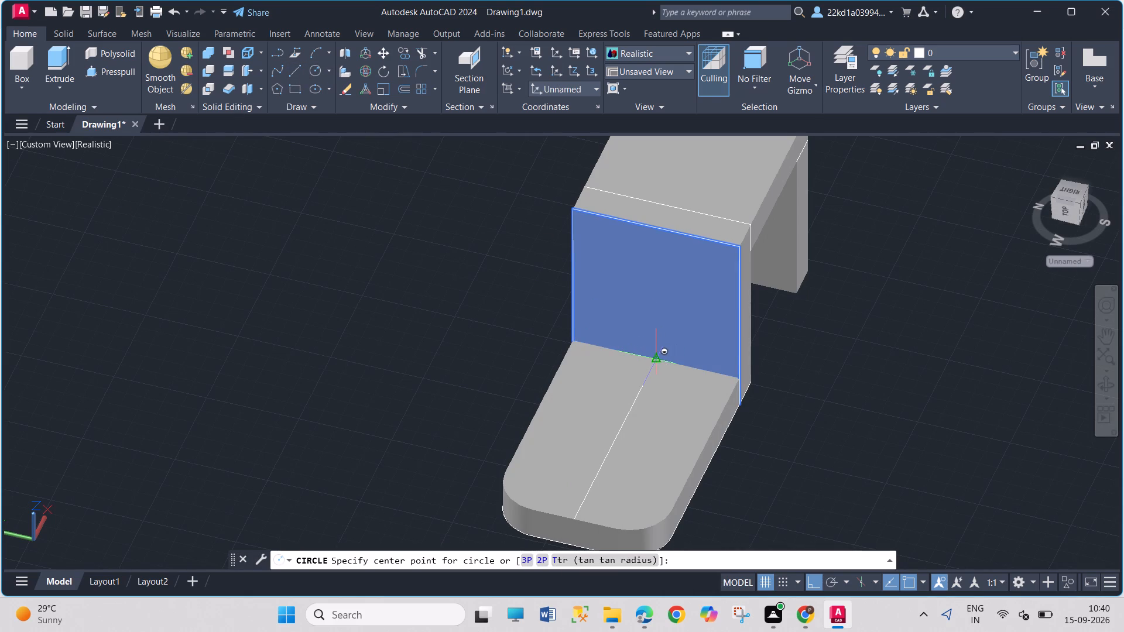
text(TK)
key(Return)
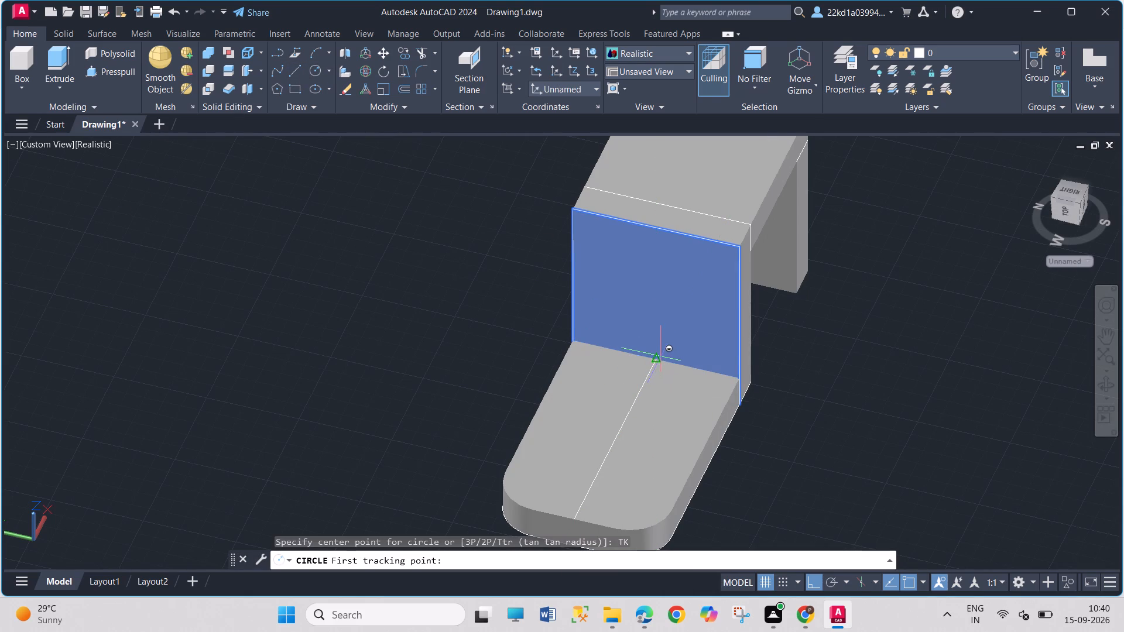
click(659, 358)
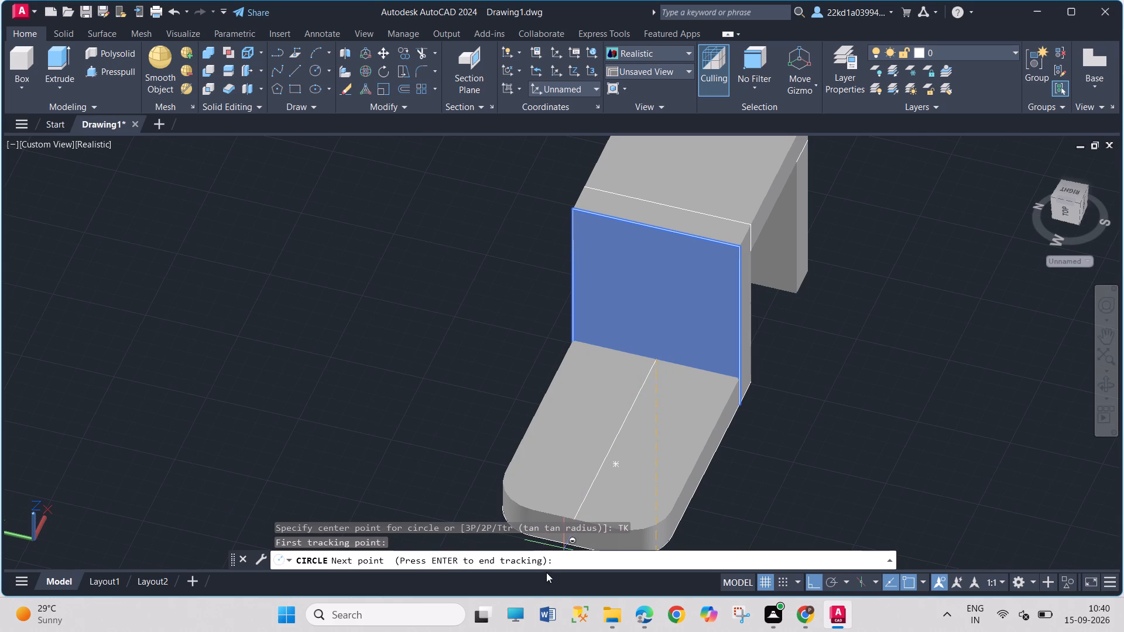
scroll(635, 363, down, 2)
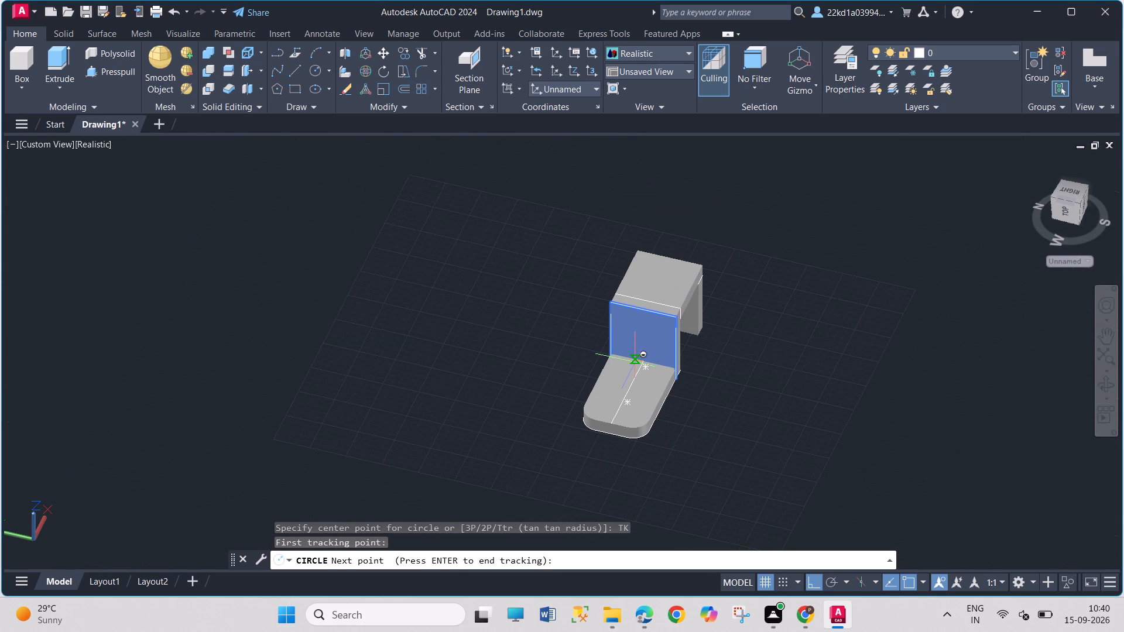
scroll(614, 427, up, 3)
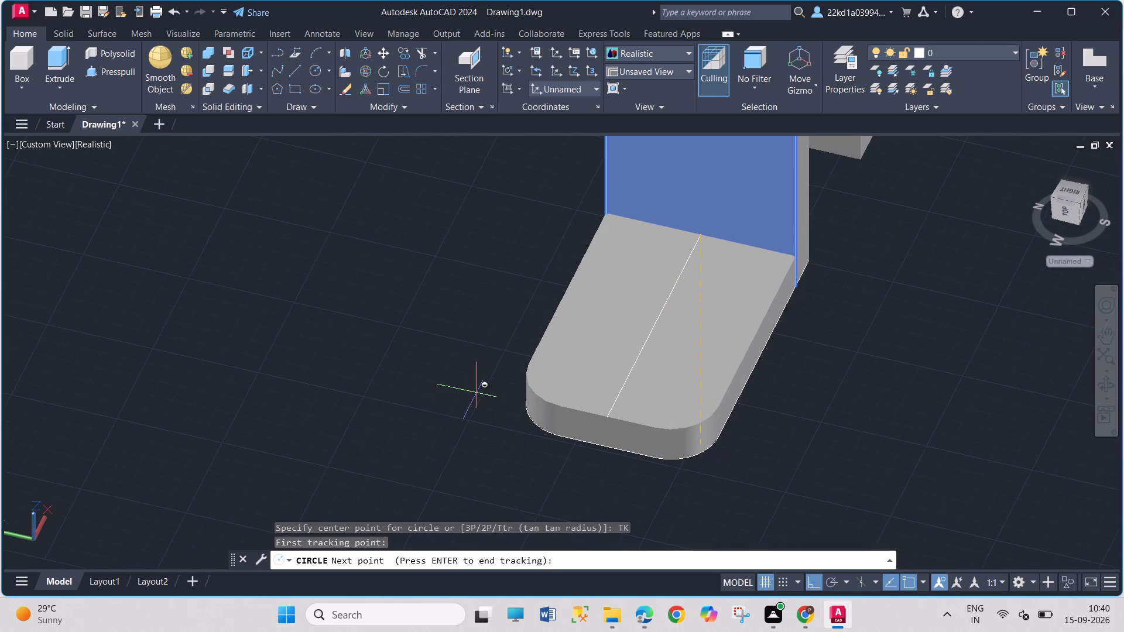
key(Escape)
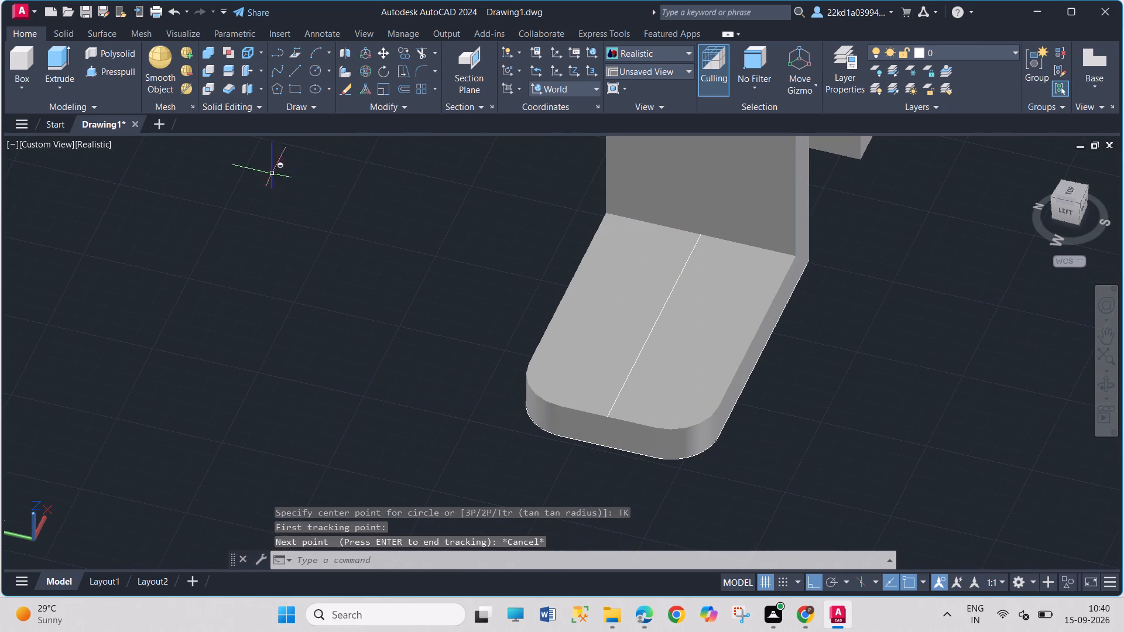
Draw a circle of radius 22.5 on the base plate's top face, centred on the centreline 40.5 from the wall's bottom edge midpoint.
click(310, 77)
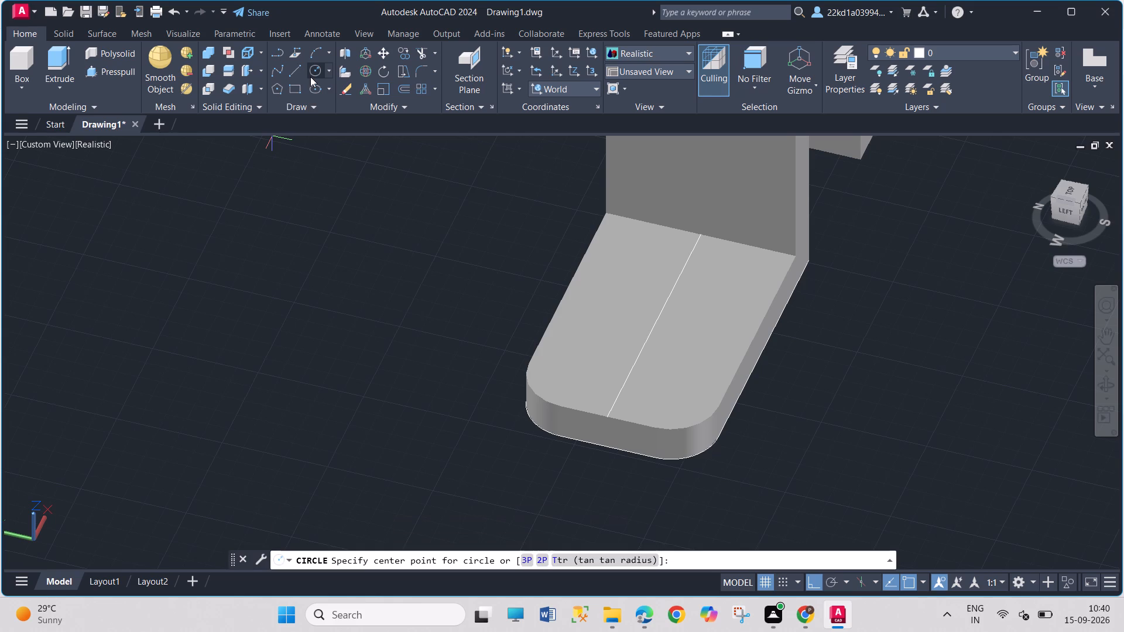
key(t)
key(h)
key(Return)
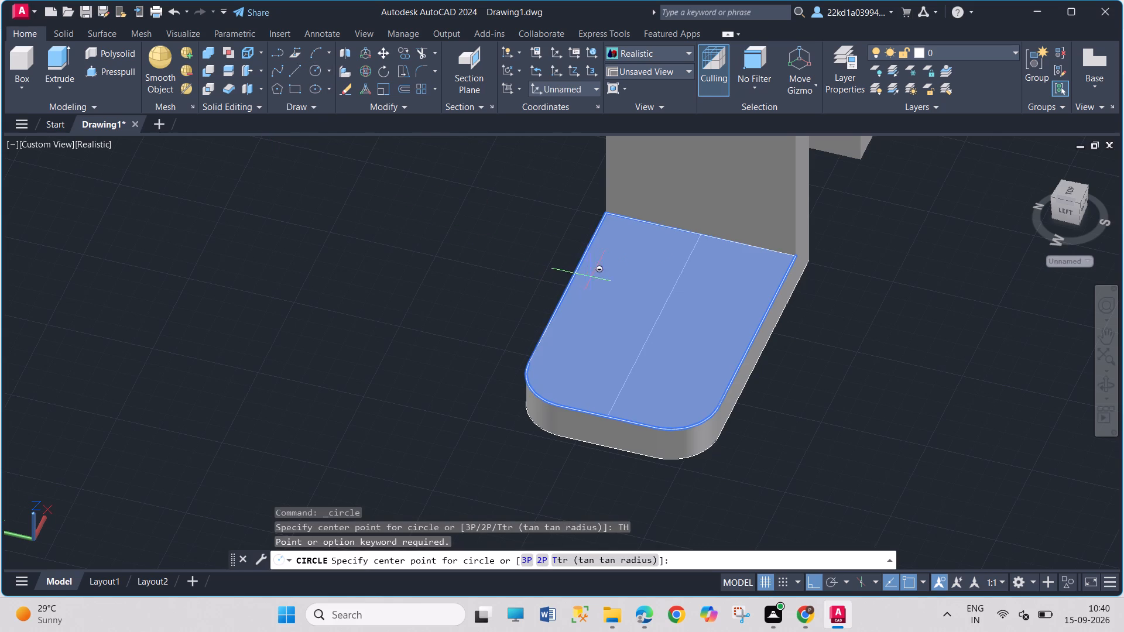
text(TK)
key(Return)
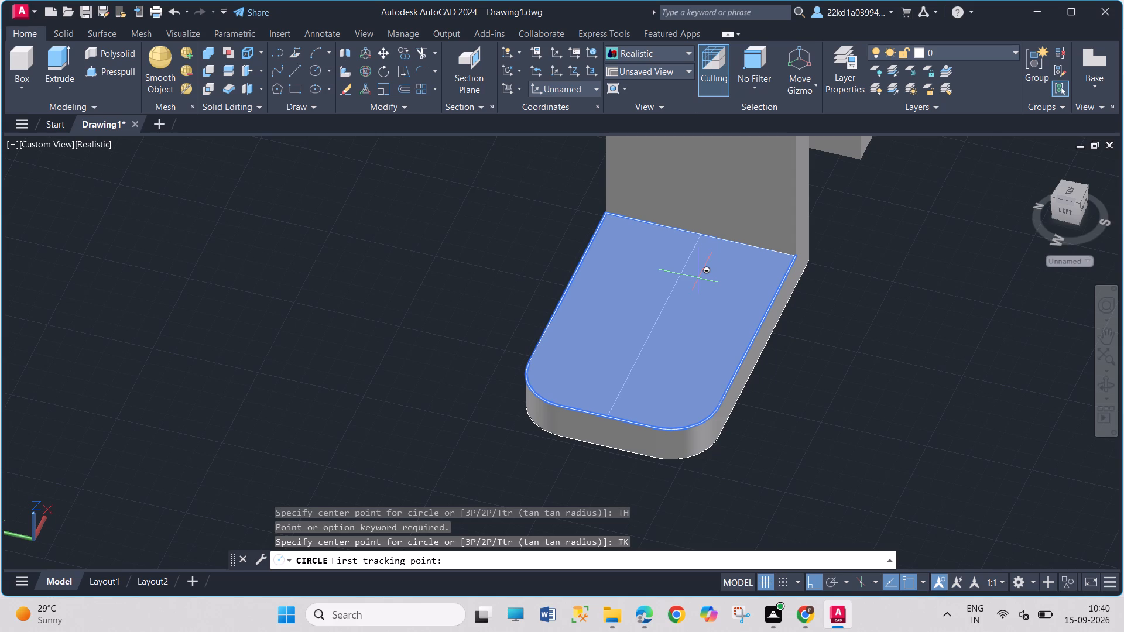
click(700, 231)
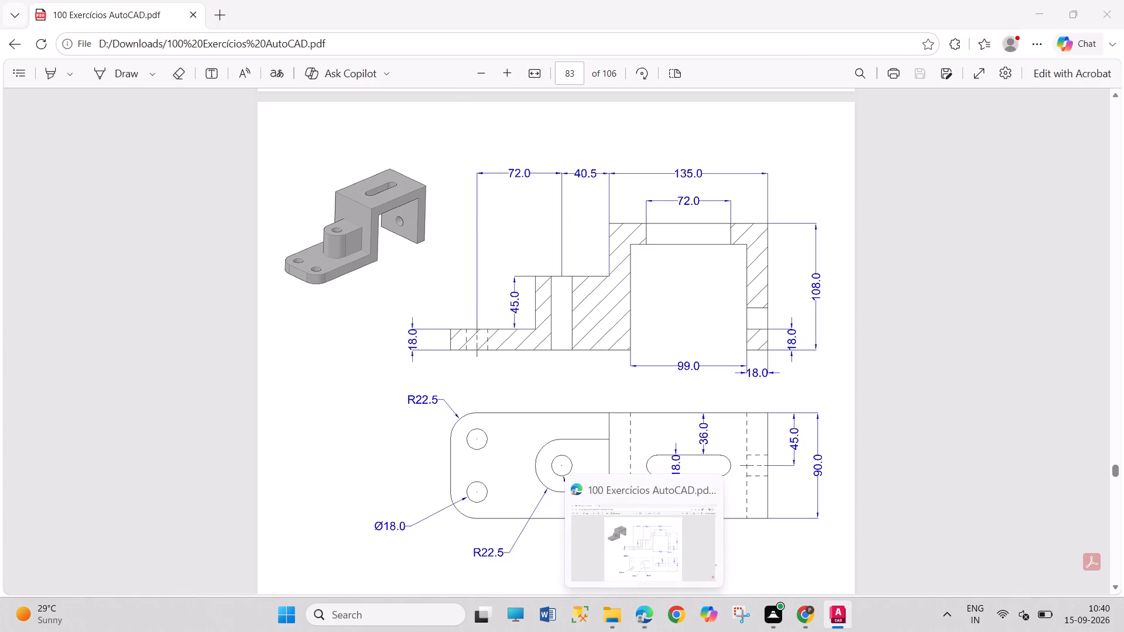
text(40.)
key(5)
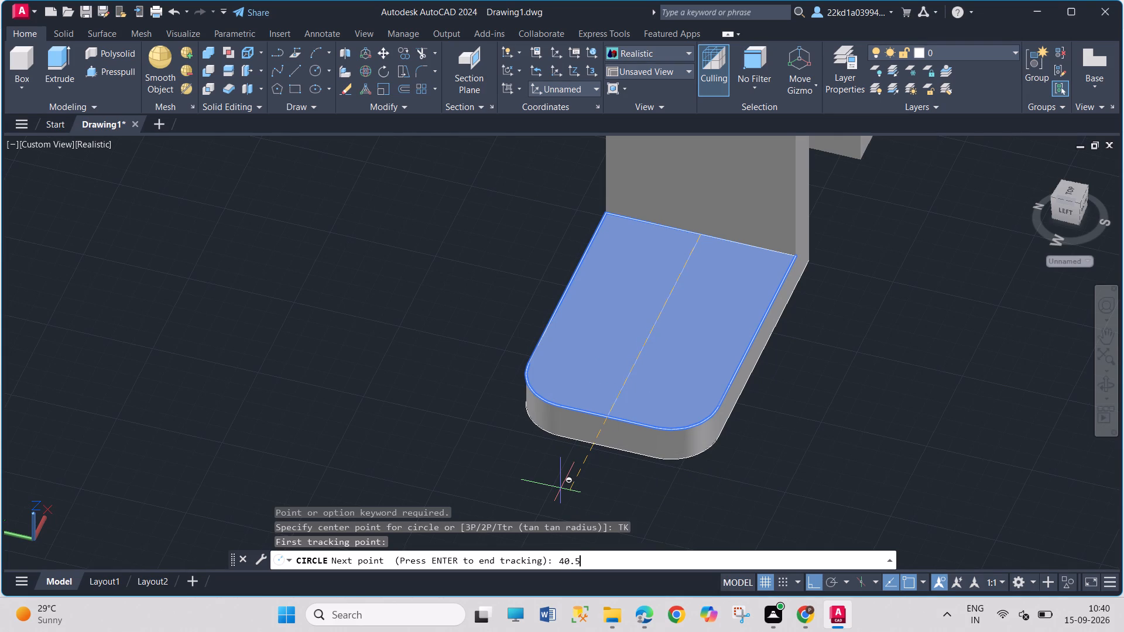
key(Return)
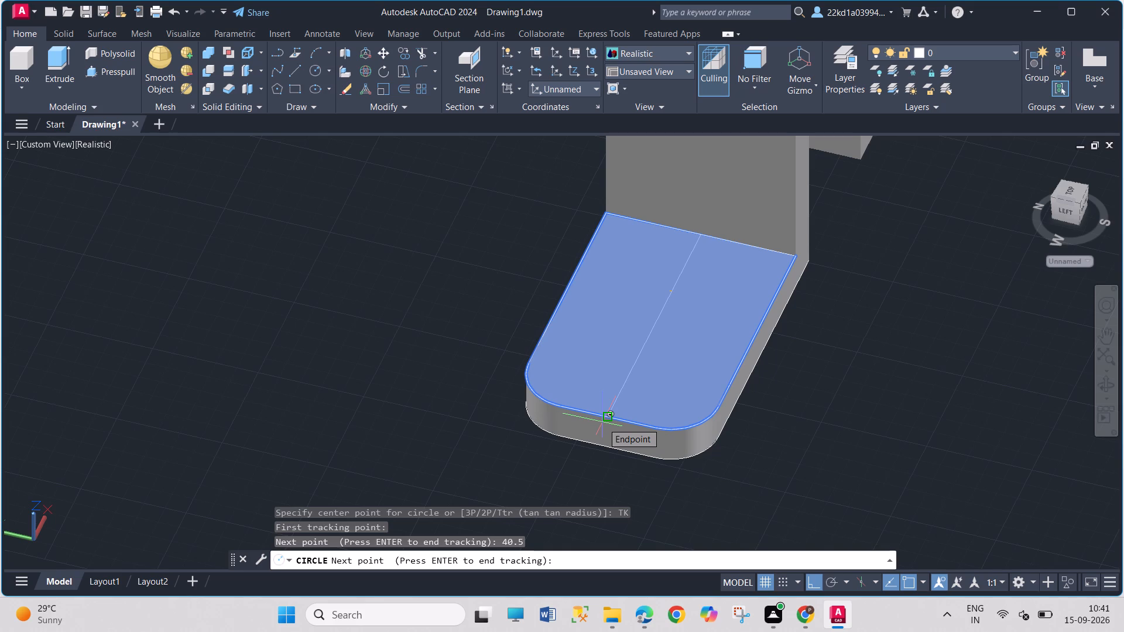
key(Return)
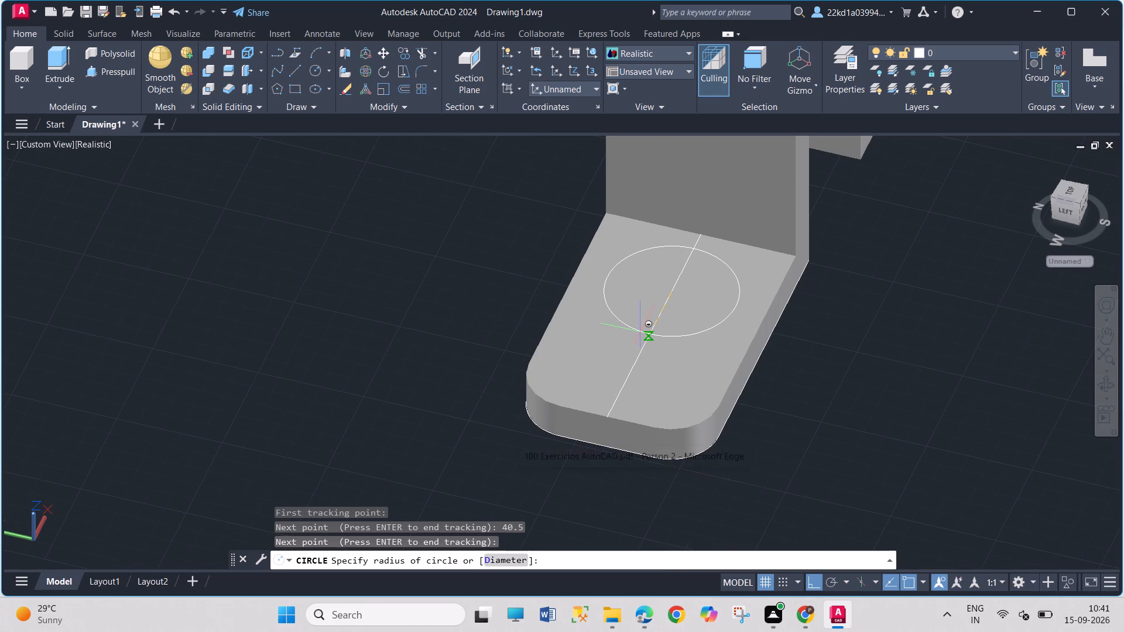
text(22.5)
key(Return)
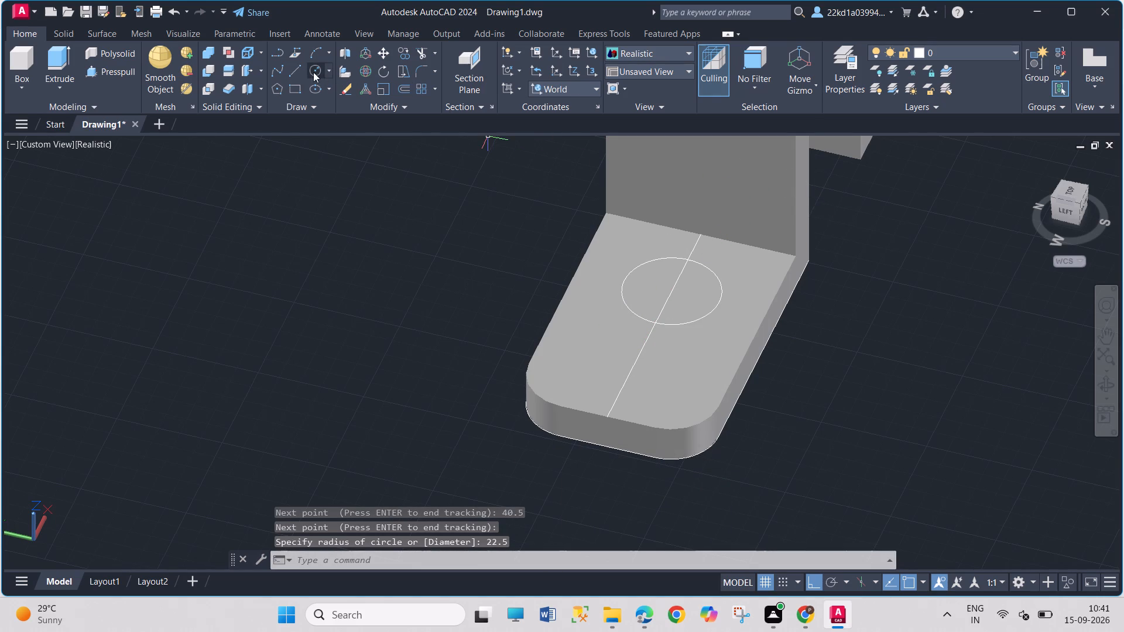
Draw a line from each side of the circle straight to the wall, and connect their ends along the wall's bottom edge.
click(293, 71)
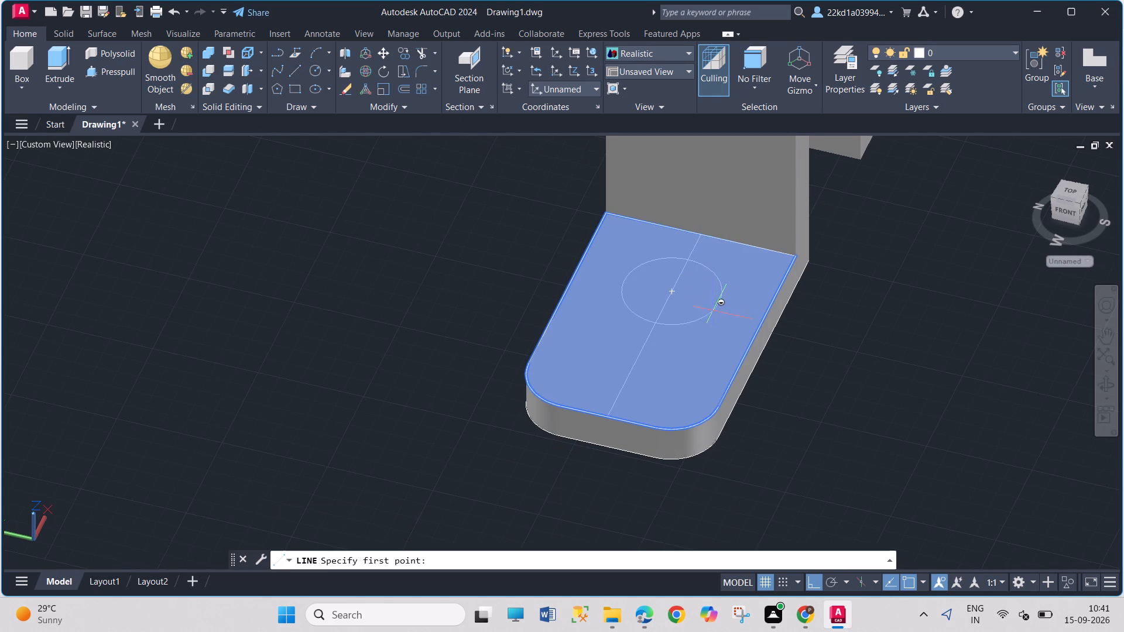
click(722, 301)
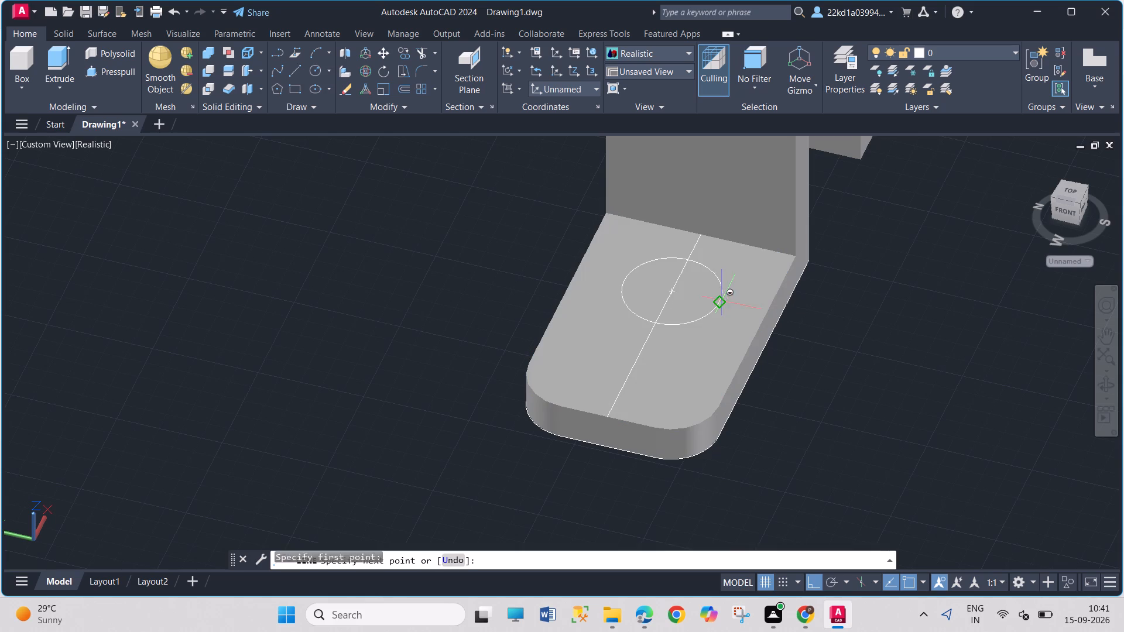
click(752, 243)
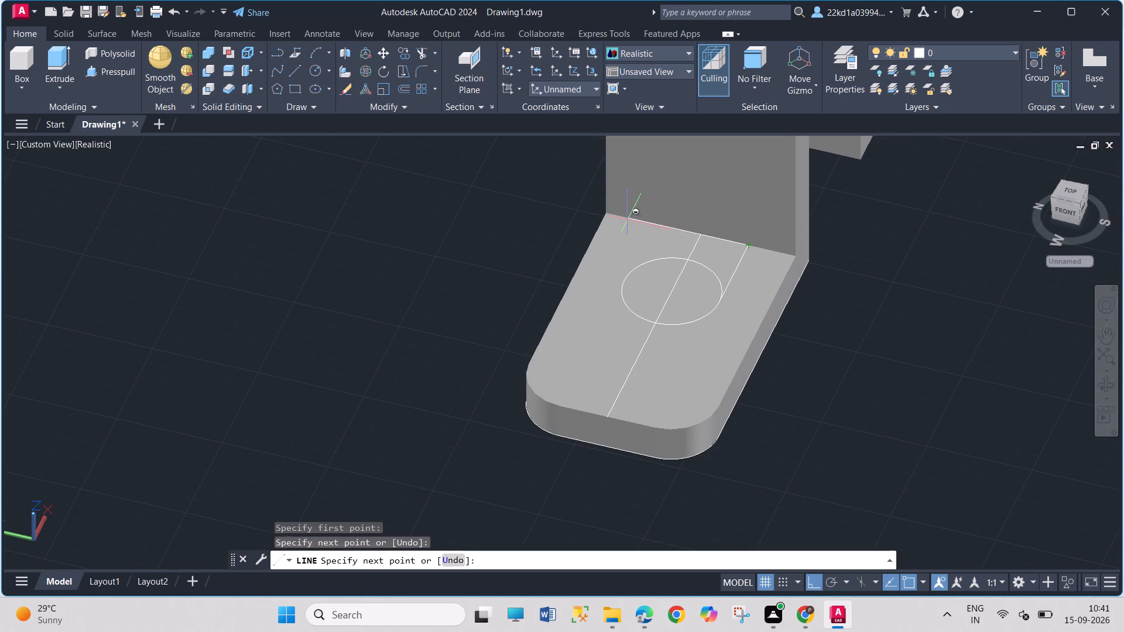
key(Escape)
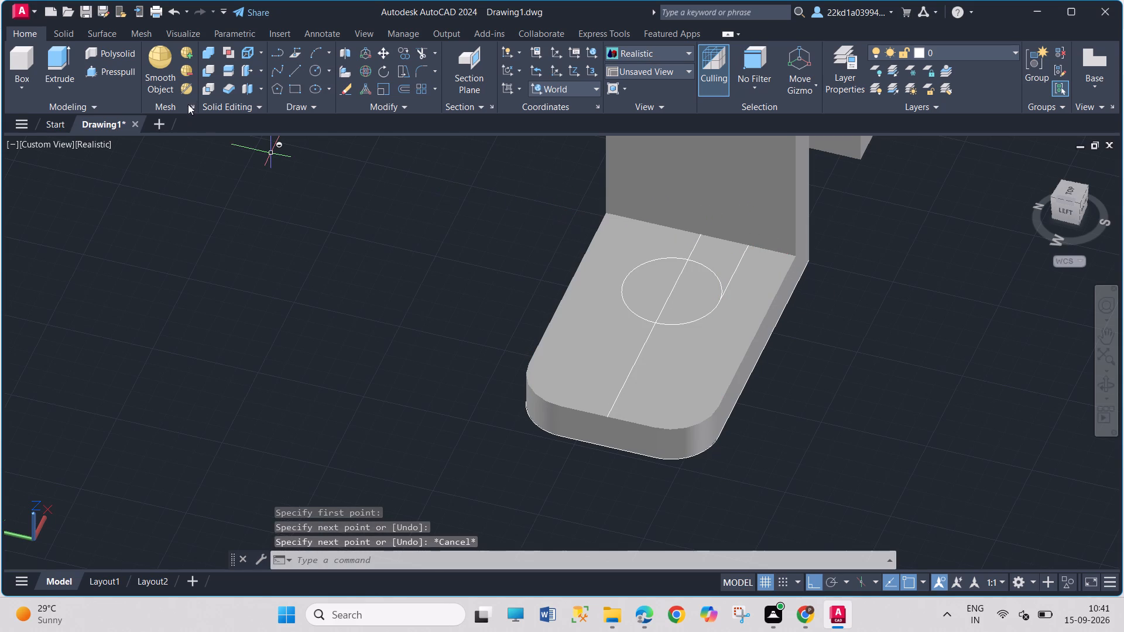
click(290, 69)
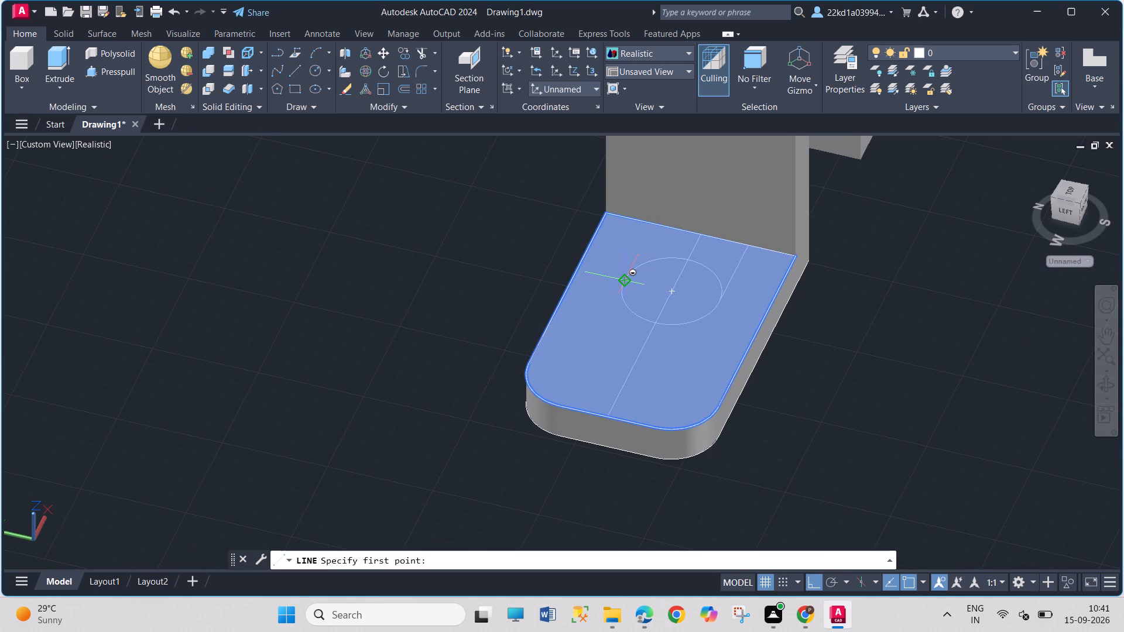
click(626, 276)
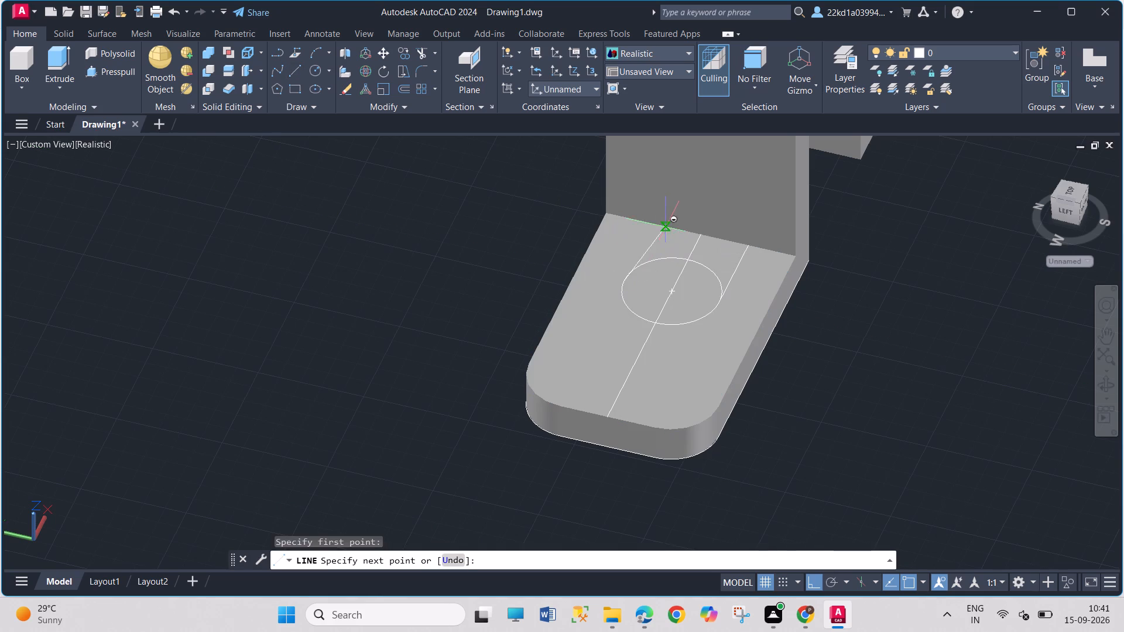
click(653, 222)
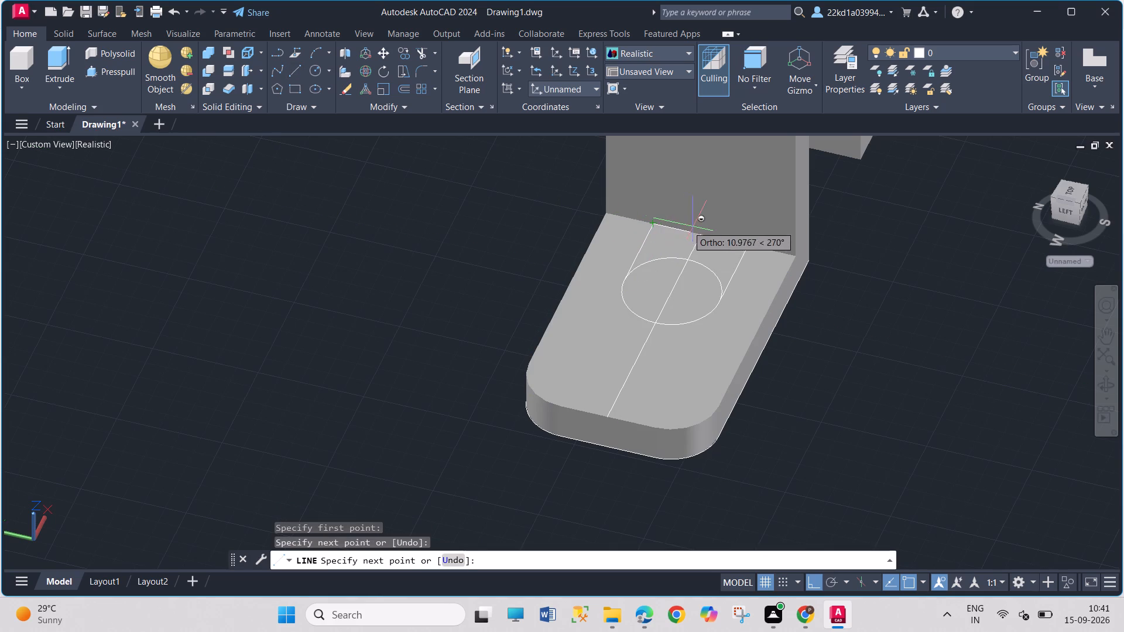
click(749, 248)
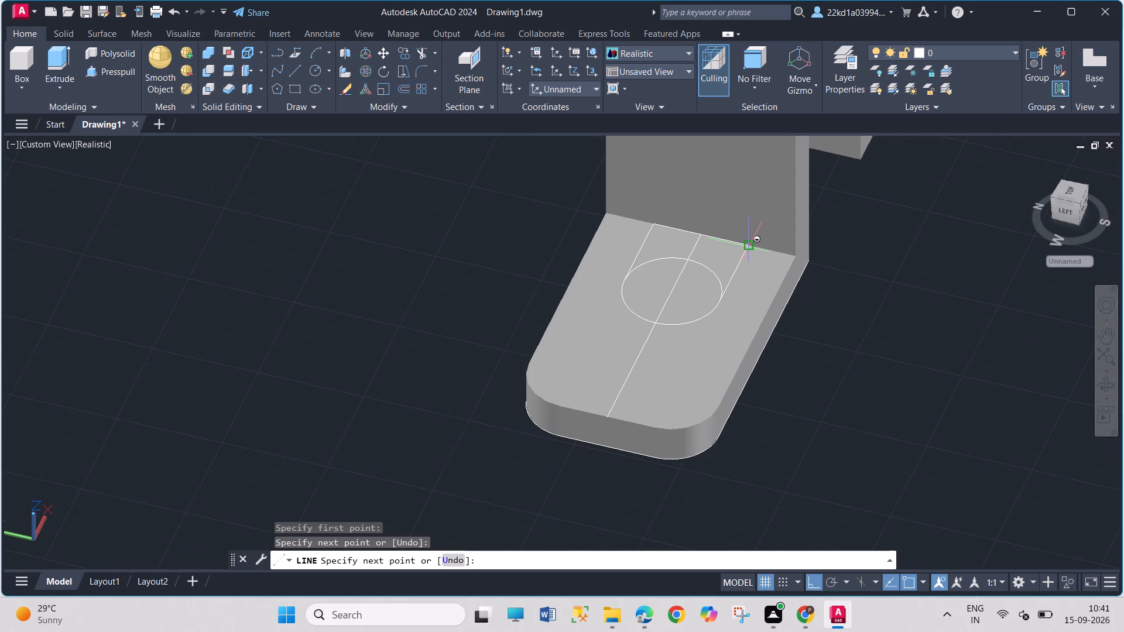
key(Escape)
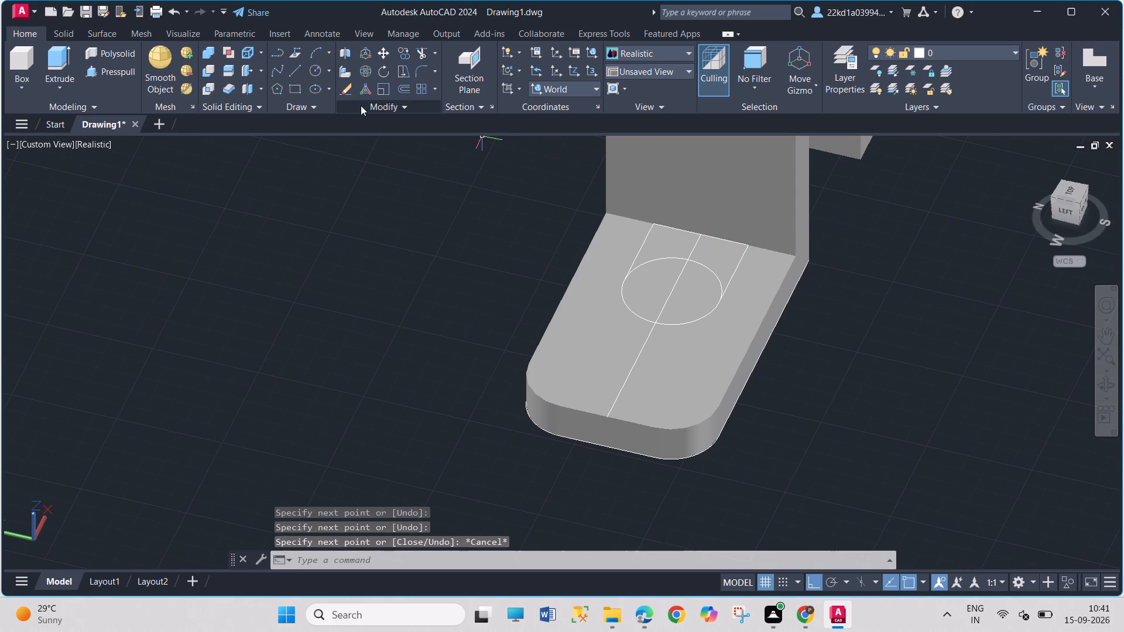
Trim the wall-side half of the circle and the centreline portion inside the outline to leave a U-shaped boss profile.
click(416, 59)
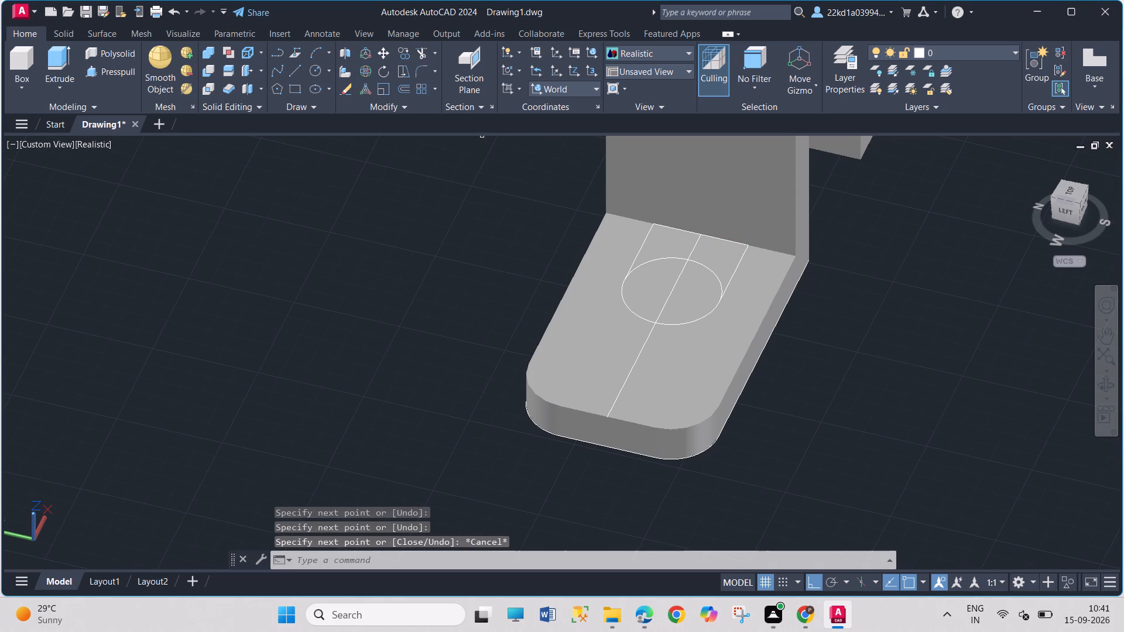
click(663, 258)
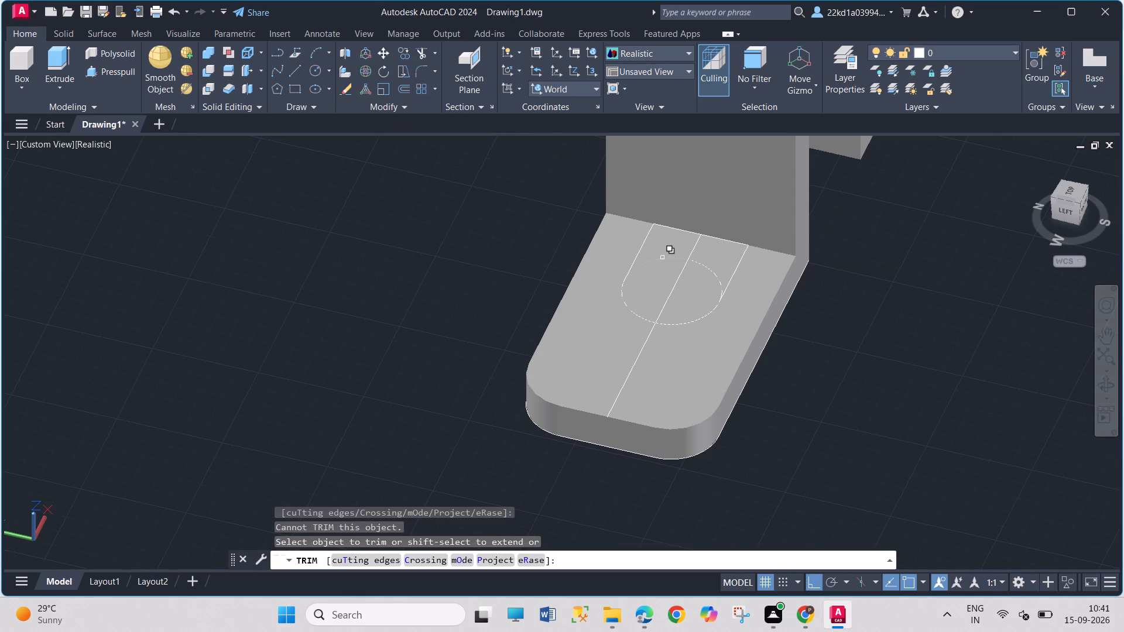
click(718, 305)
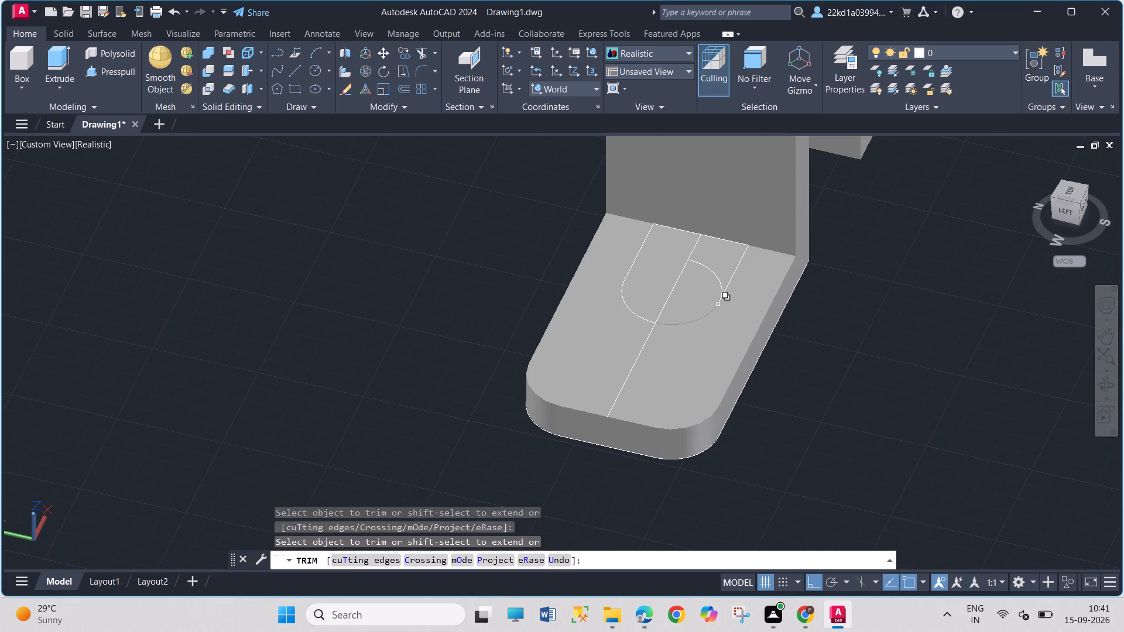
click(718, 276)
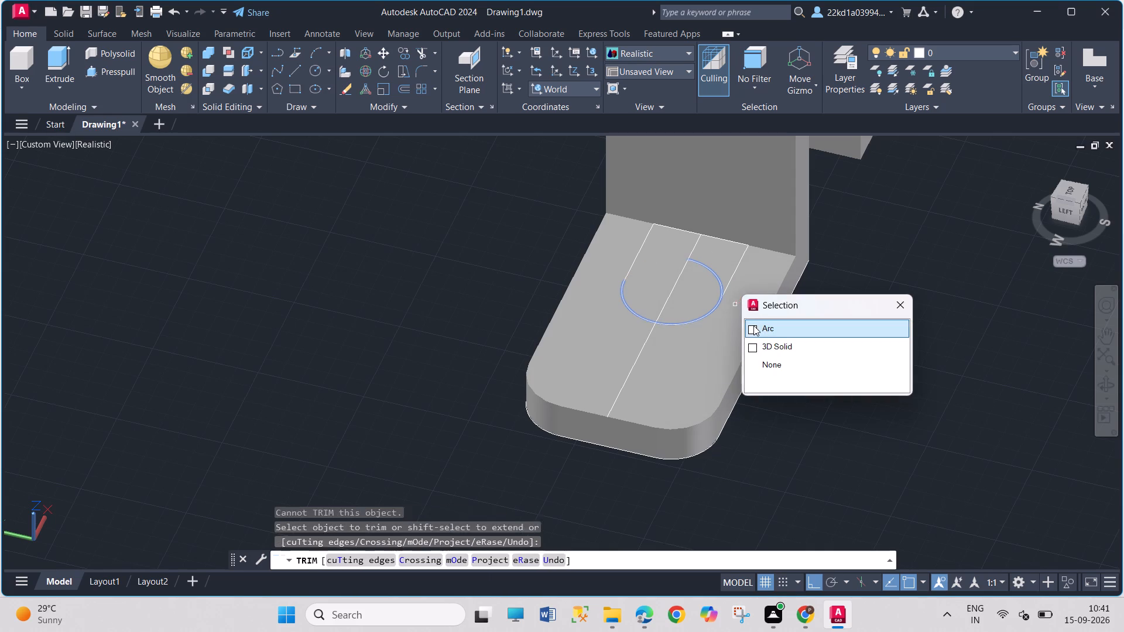
click(753, 325)
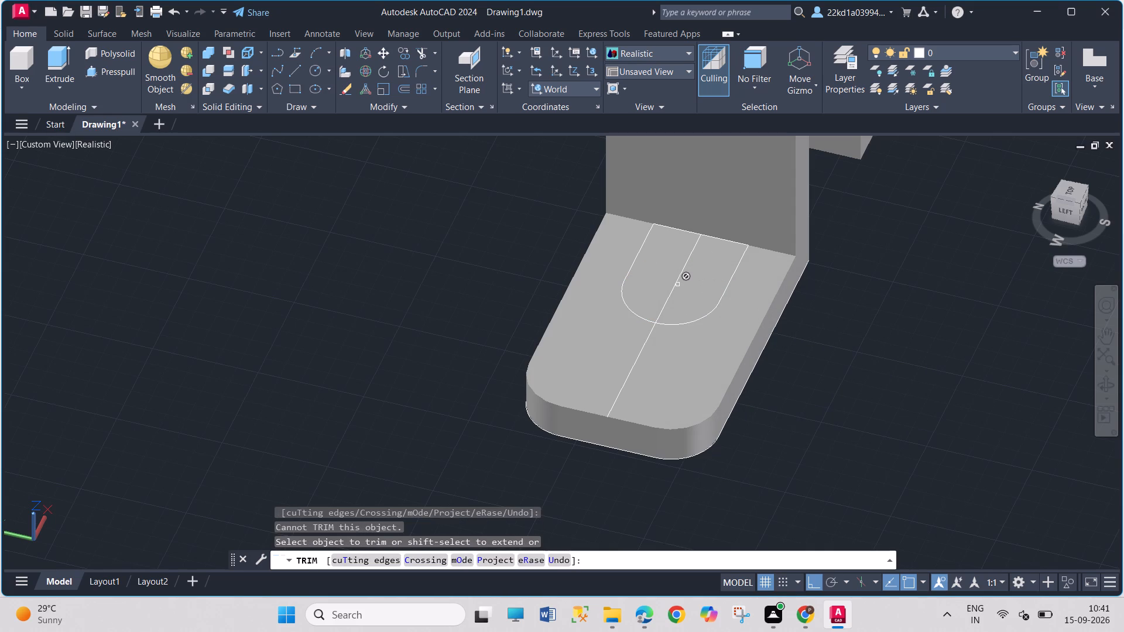
click(677, 283)
click(729, 327)
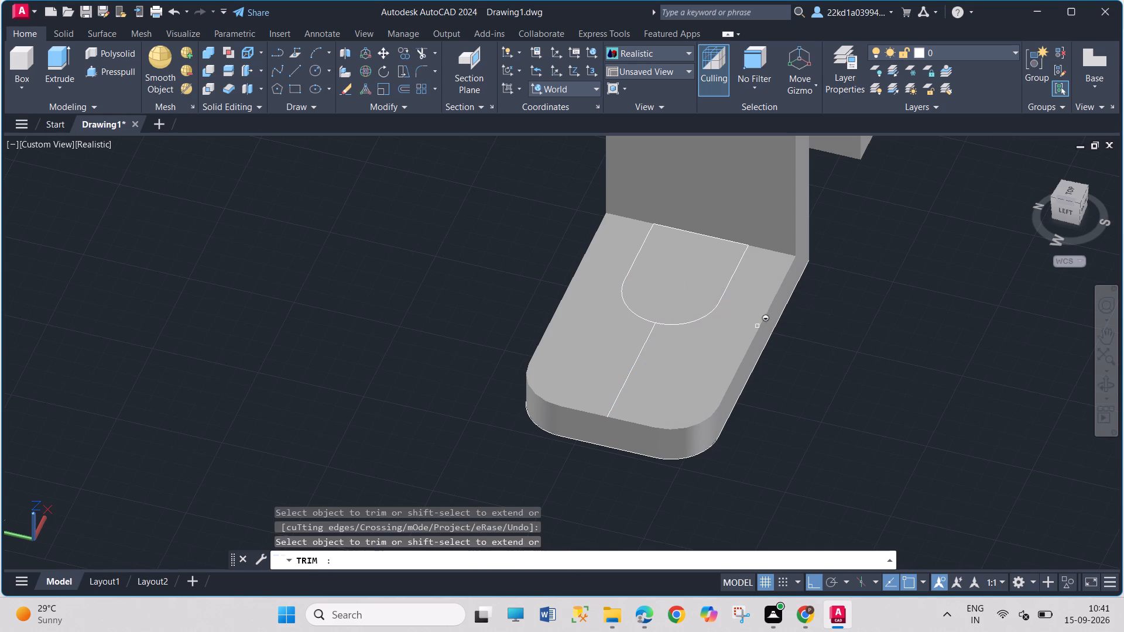
key(Escape)
key(Escape)
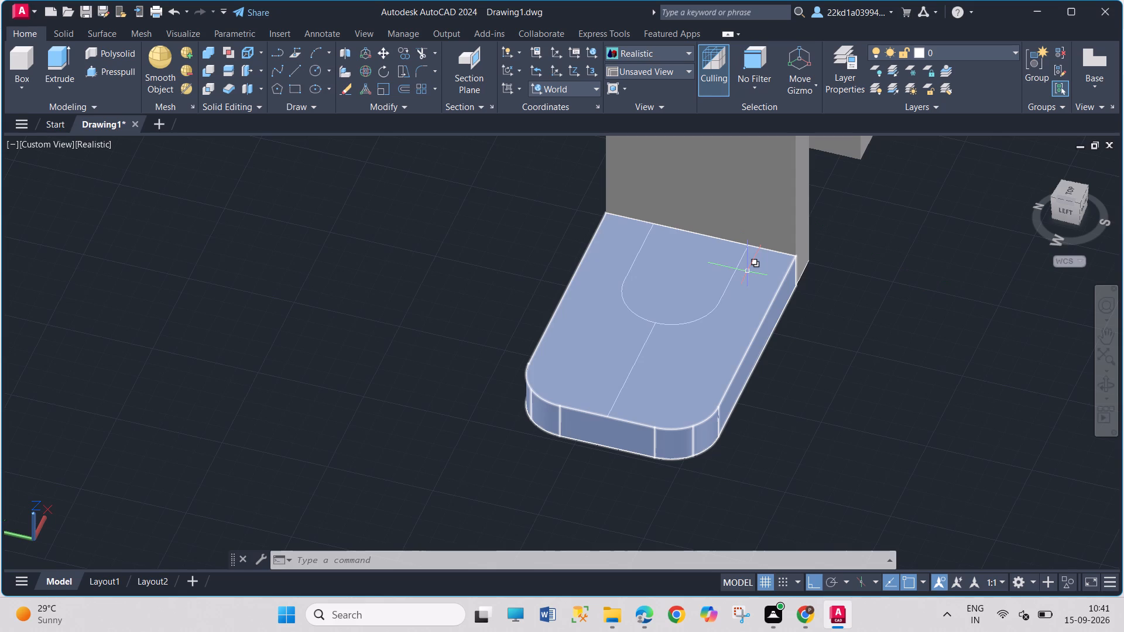
Join the arc, the two side lines and the closing line at the wall into one polyline.
key(j)
key(Return)
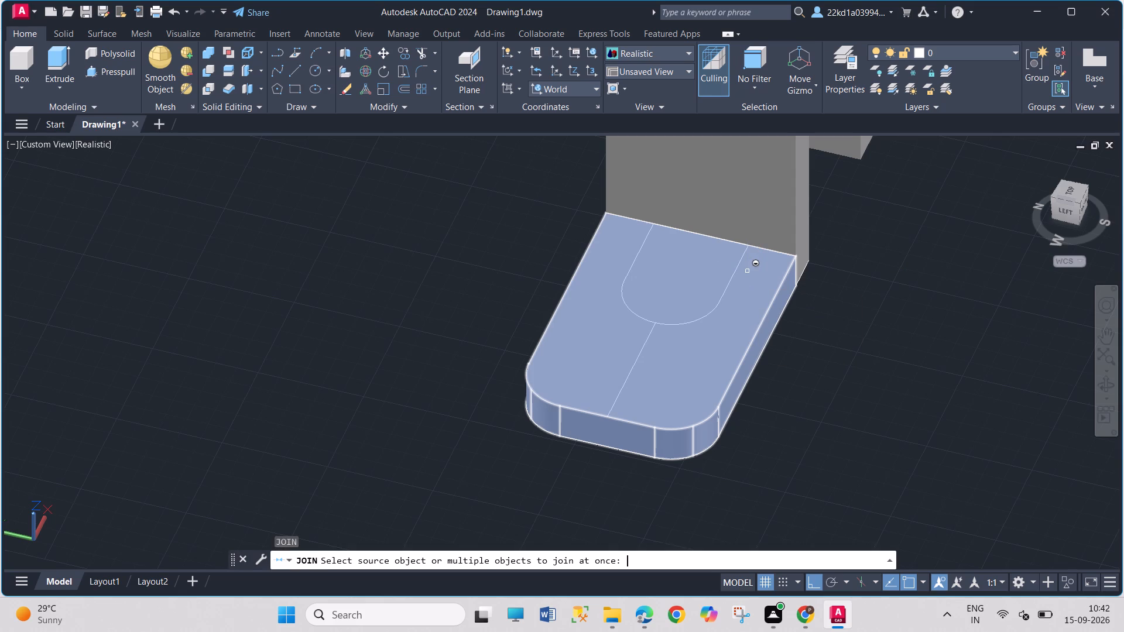
click(700, 317)
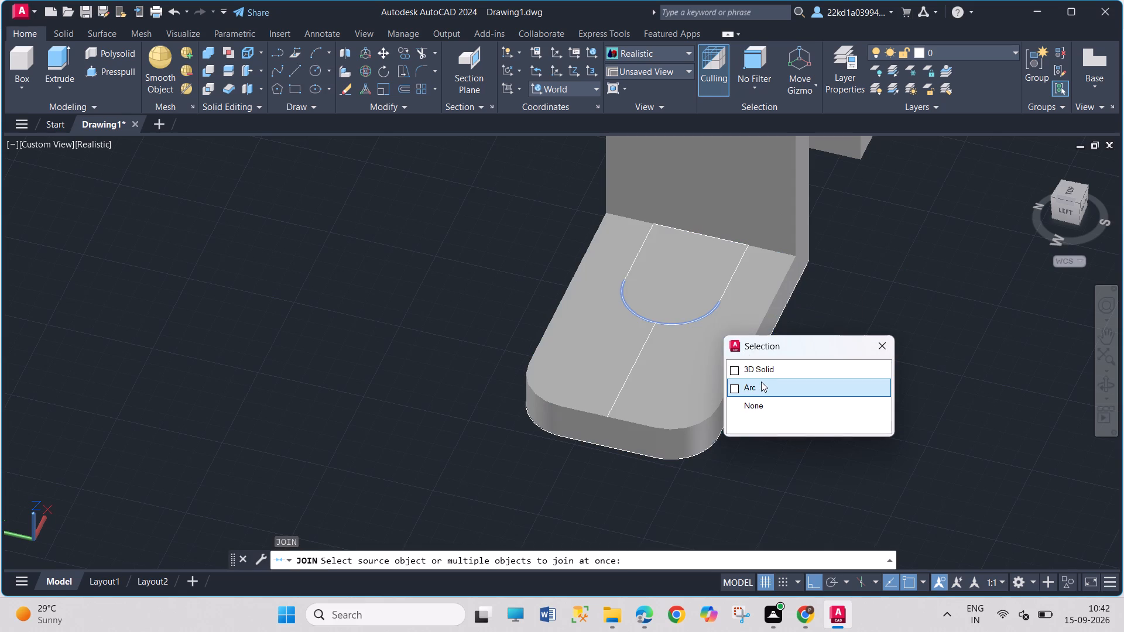
click(761, 382)
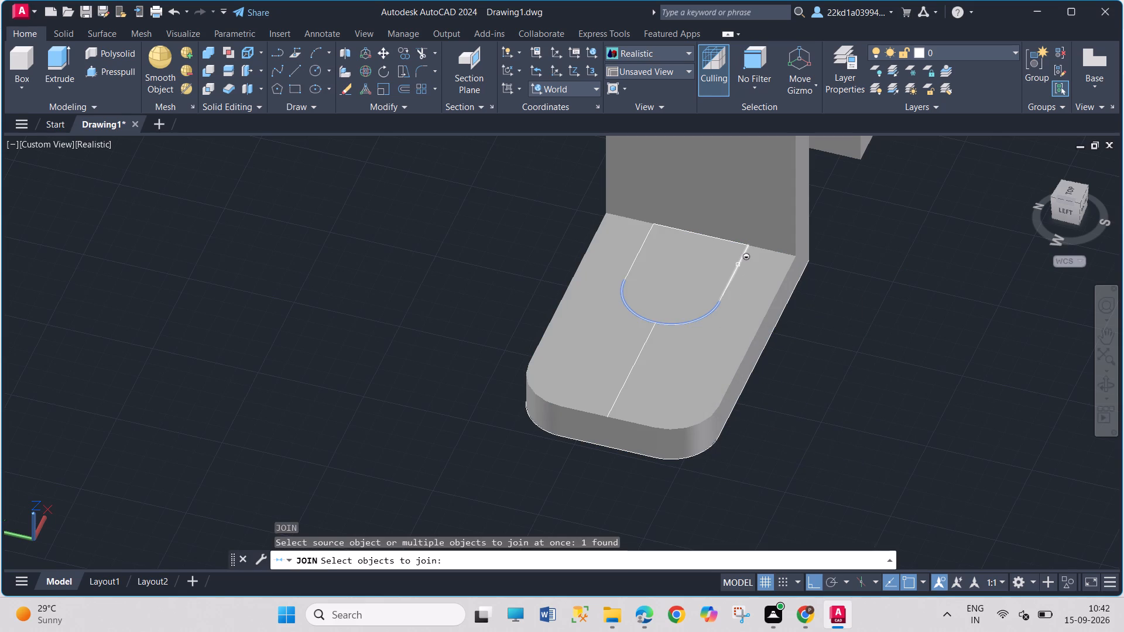
click(738, 265)
click(773, 314)
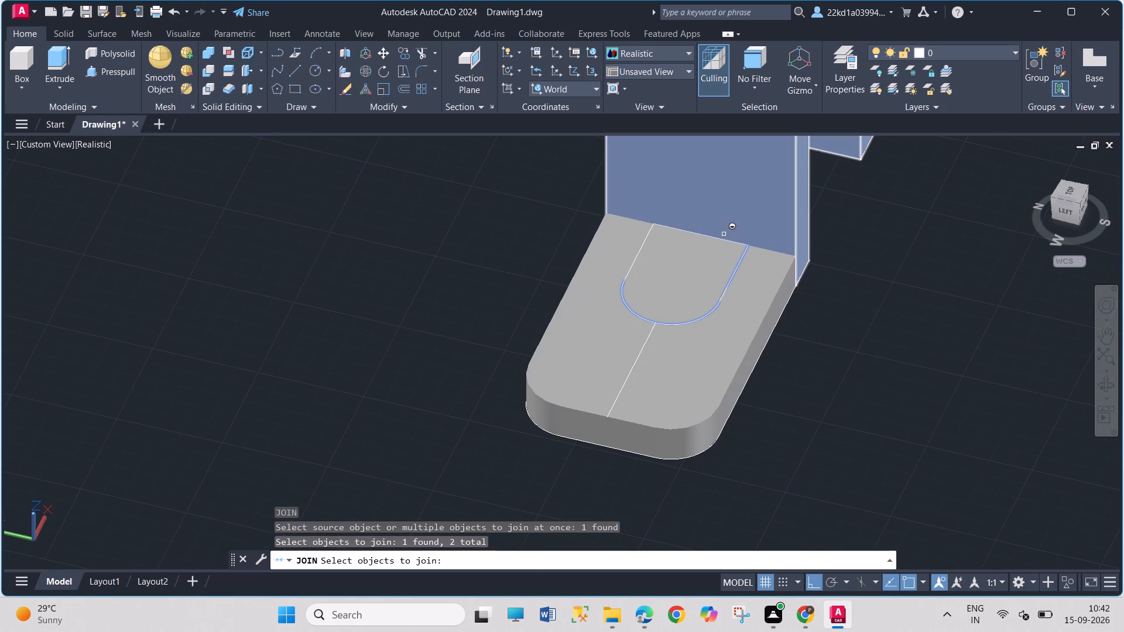
click(640, 252)
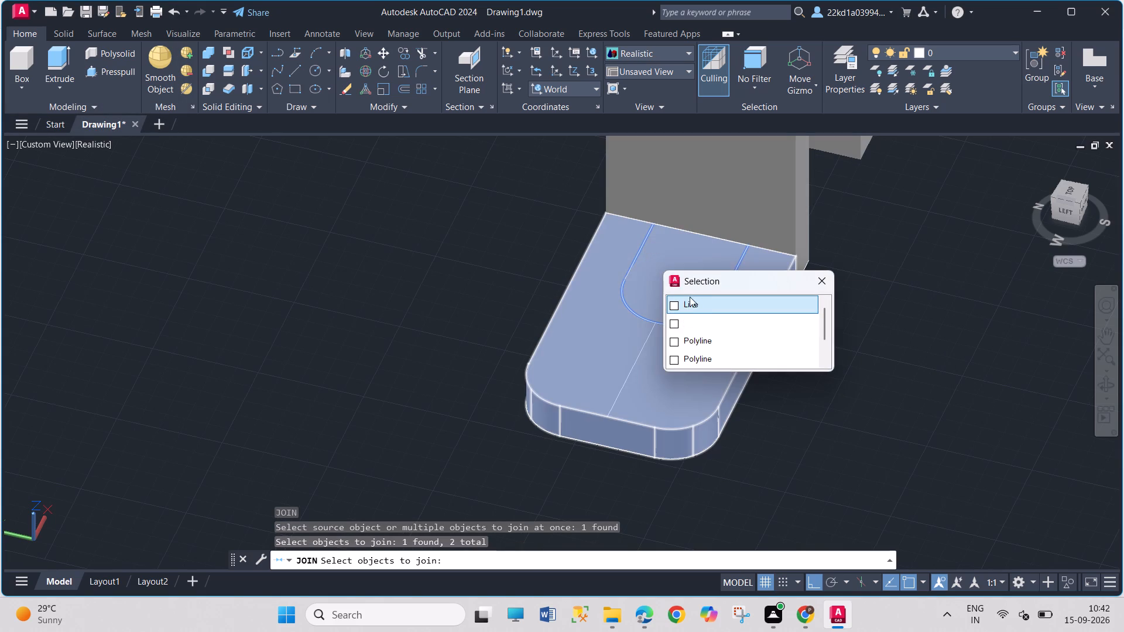
click(691, 300)
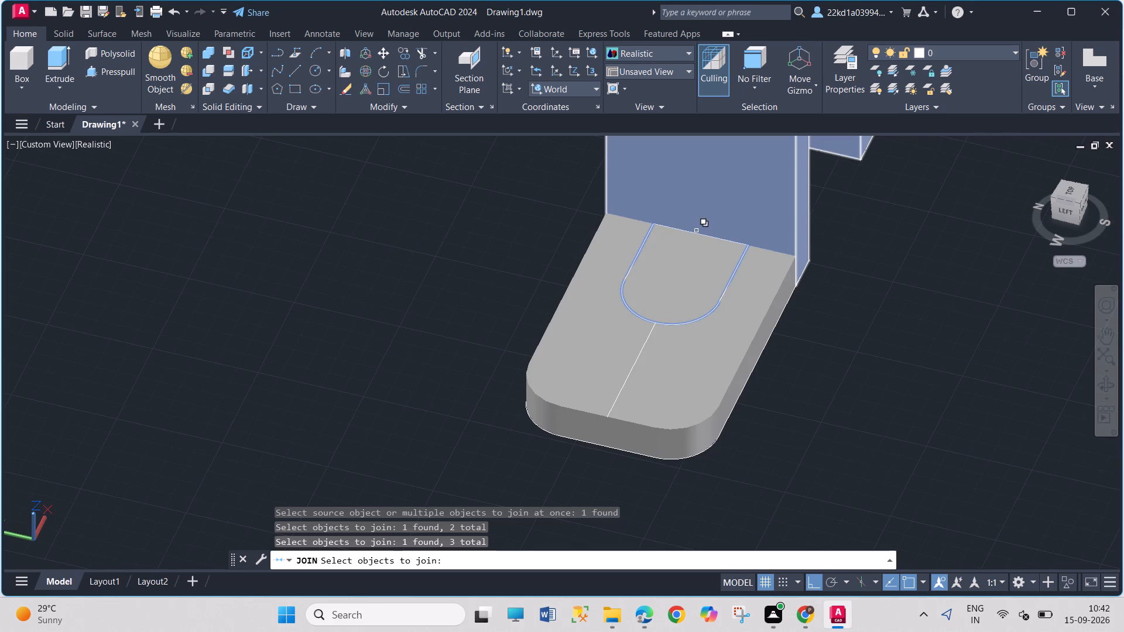
scroll(697, 226, up, 4)
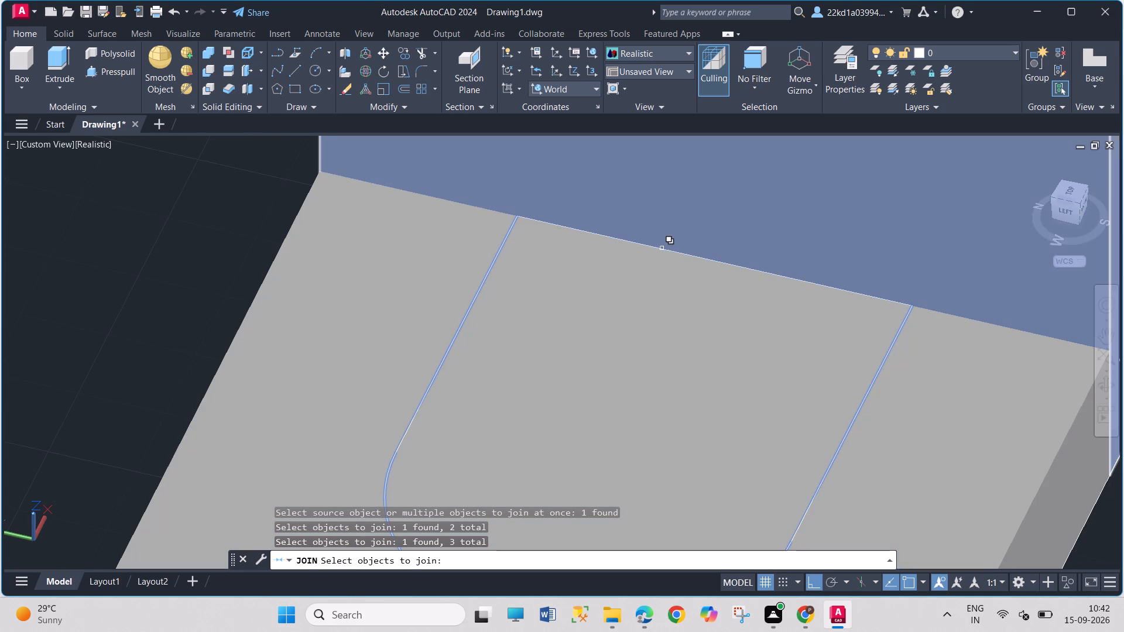
click(662, 249)
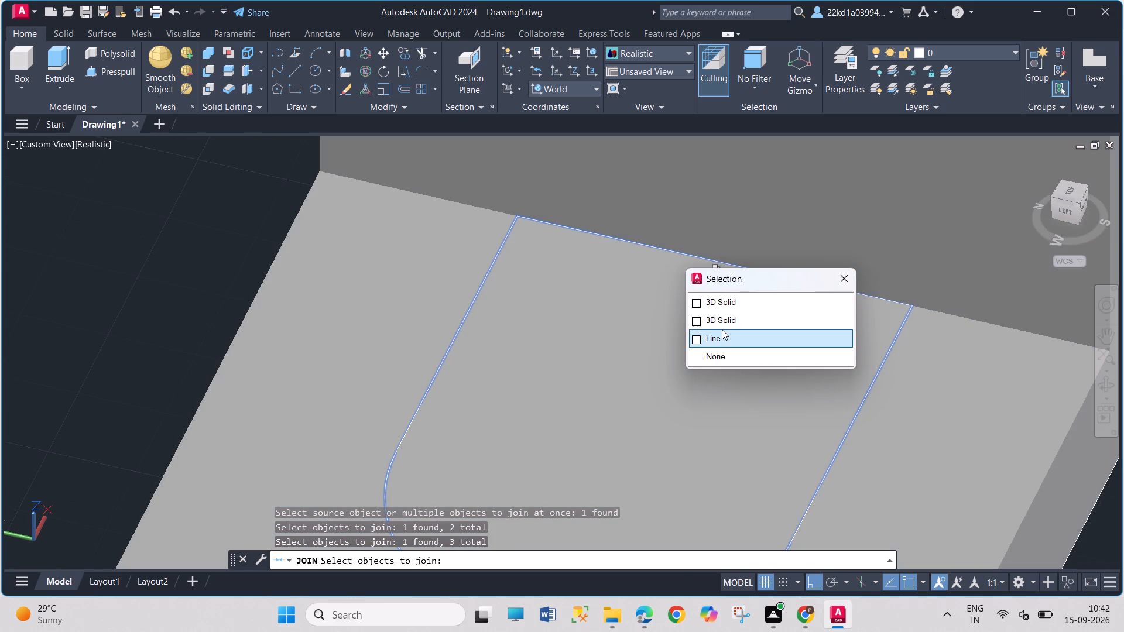
click(722, 329)
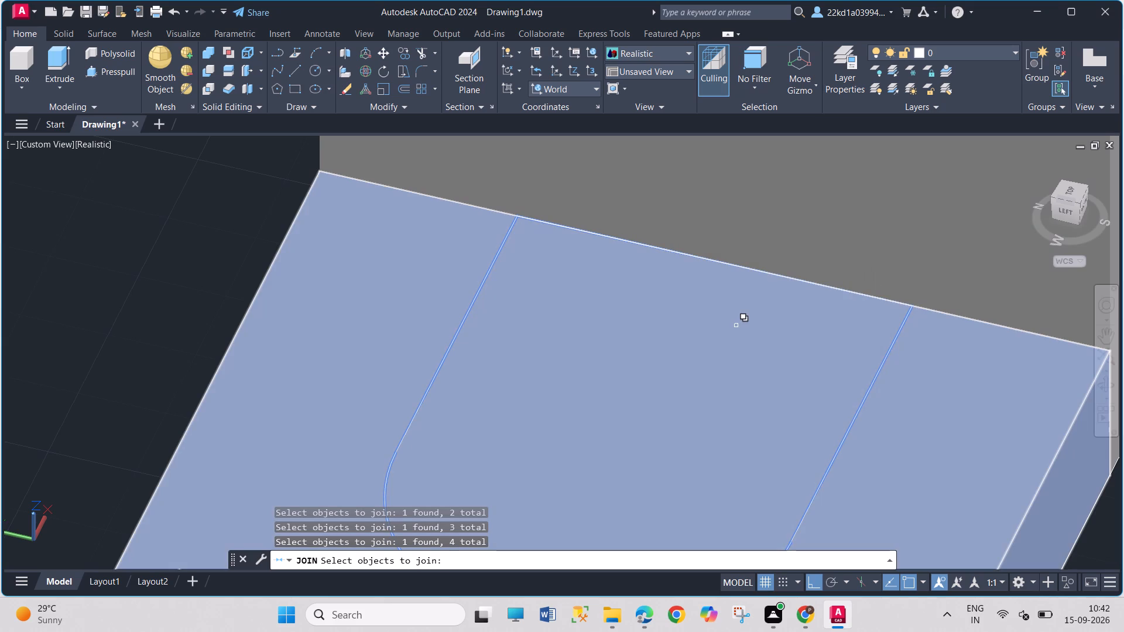
key(Return)
Presspull the closed U-shaped profile on the base plate upward by 45 to raise the rounded boss.
scroll(753, 303, down, 4)
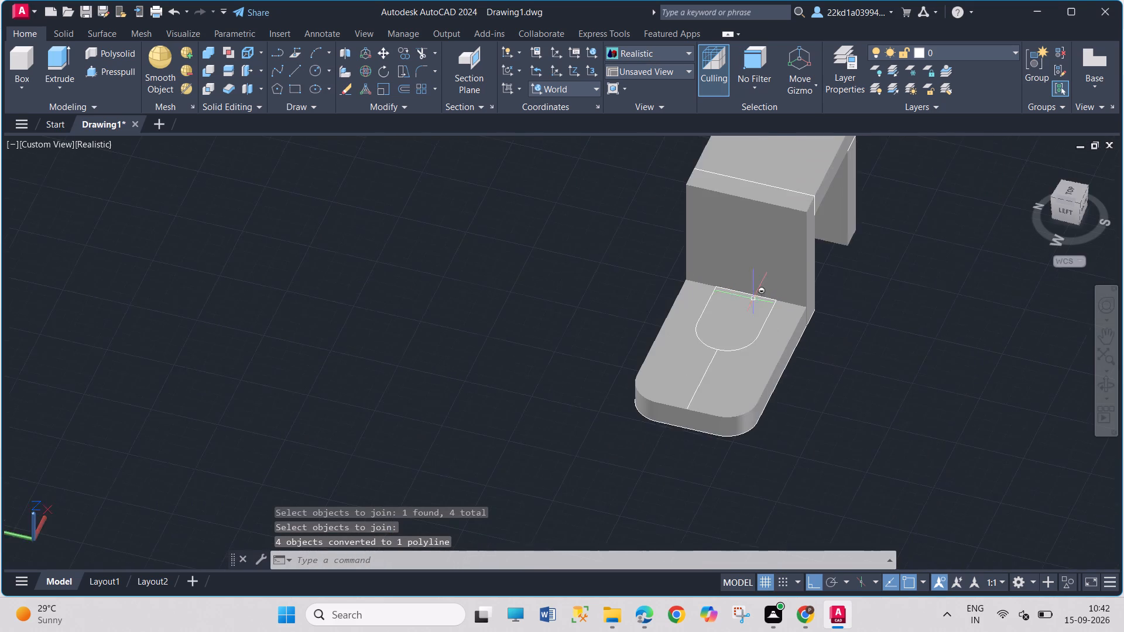
scroll(753, 299, up, 1)
click(122, 77)
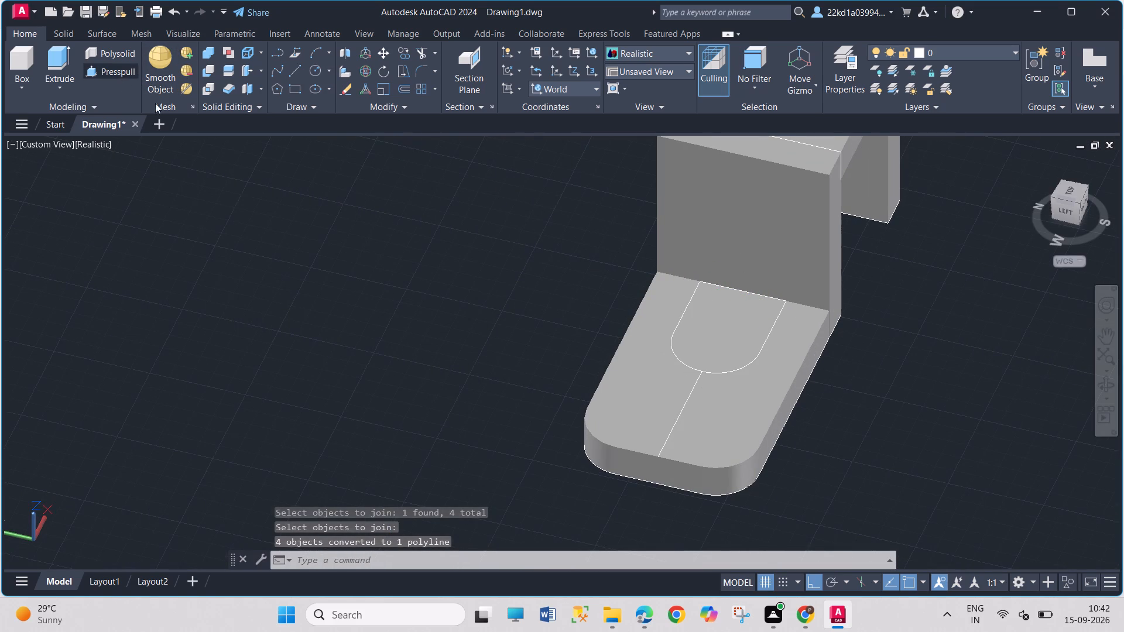
click(745, 360)
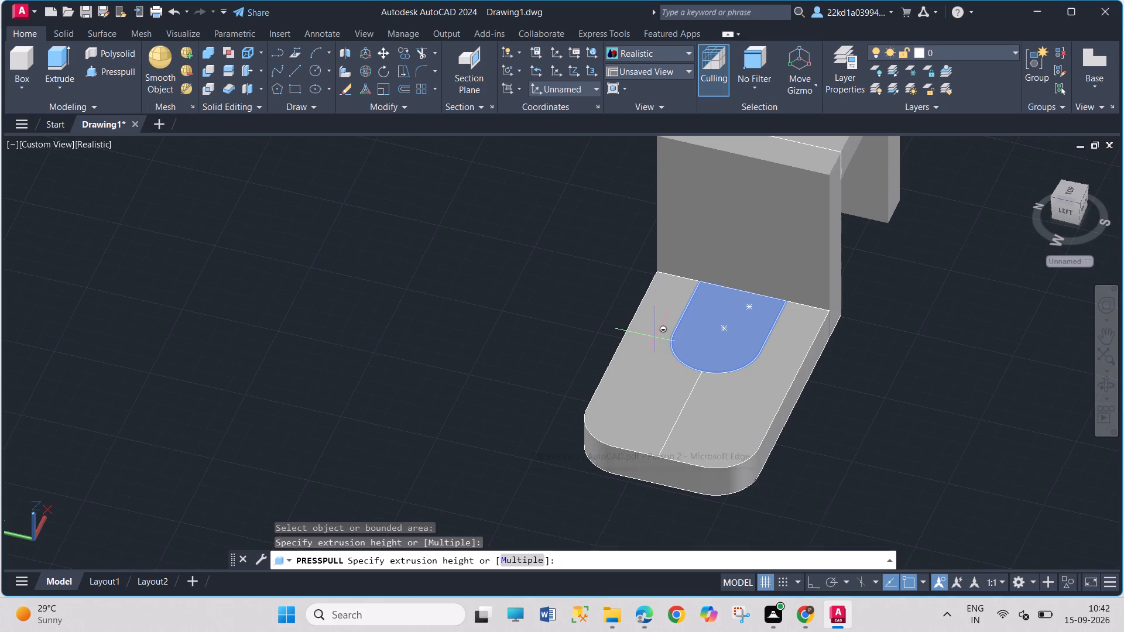
text(45)
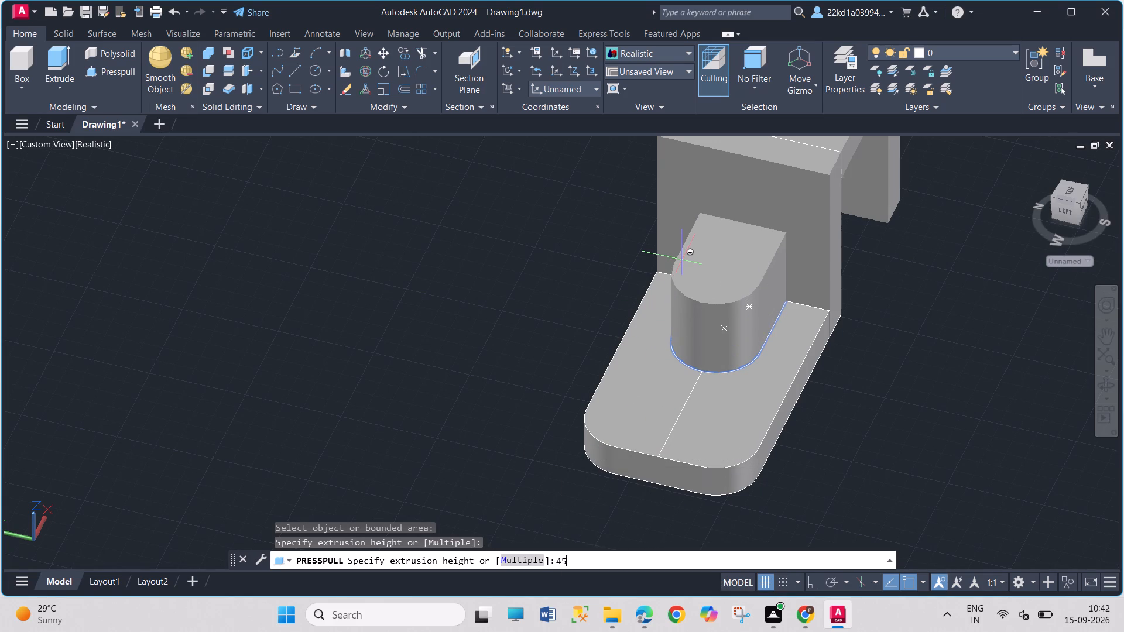
key(Return)
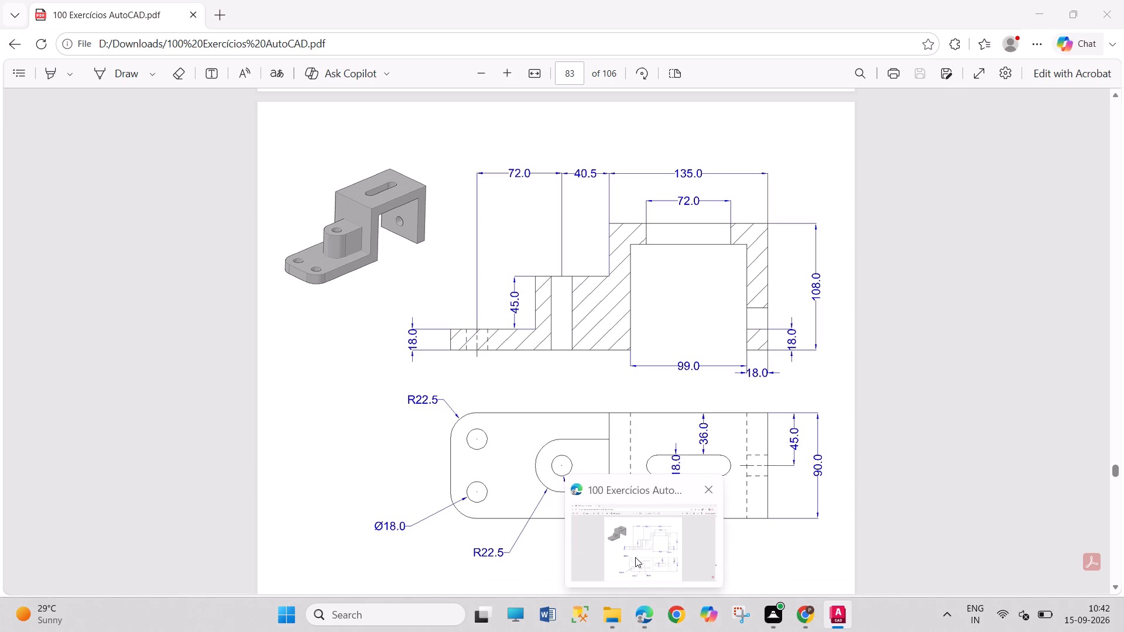
click(636, 549)
click(831, 603)
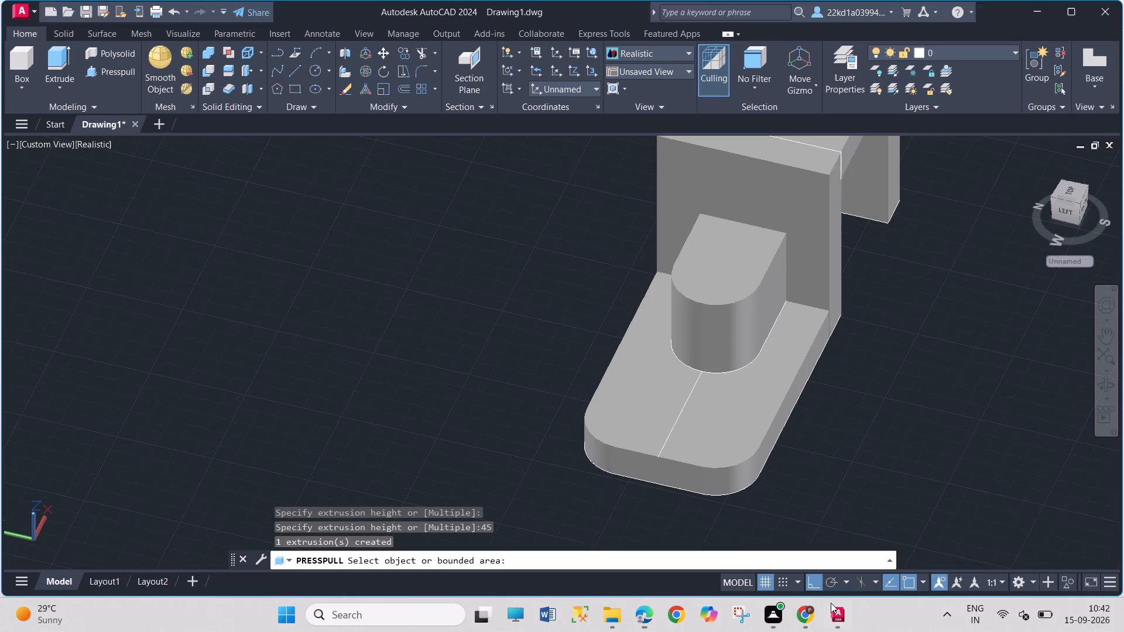
key(Escape)
key(Escape)
key(Escape)
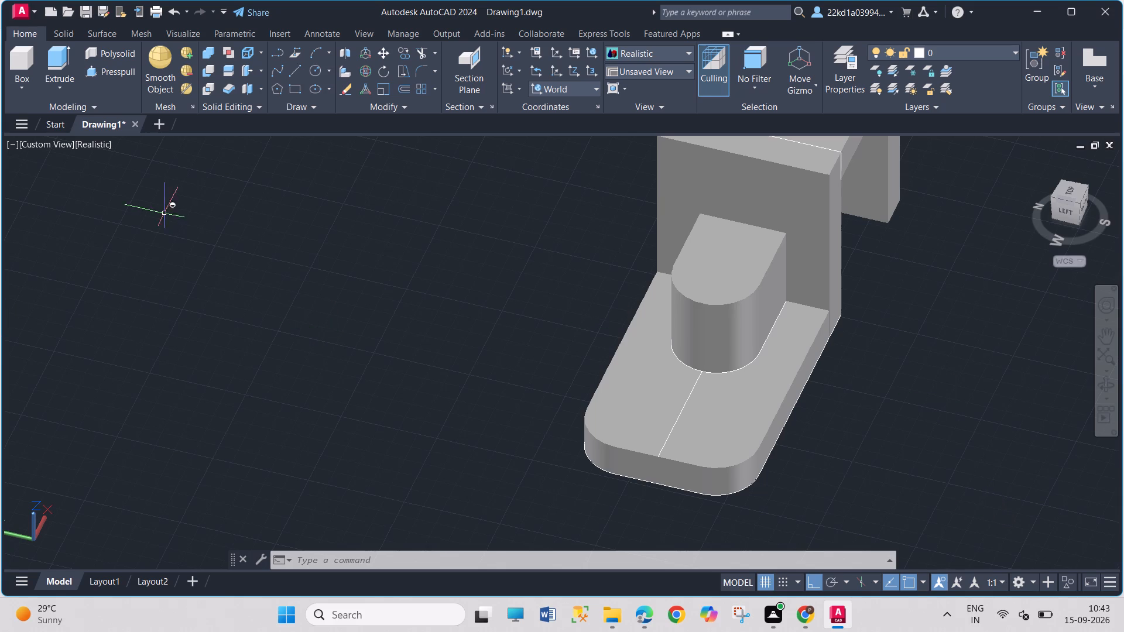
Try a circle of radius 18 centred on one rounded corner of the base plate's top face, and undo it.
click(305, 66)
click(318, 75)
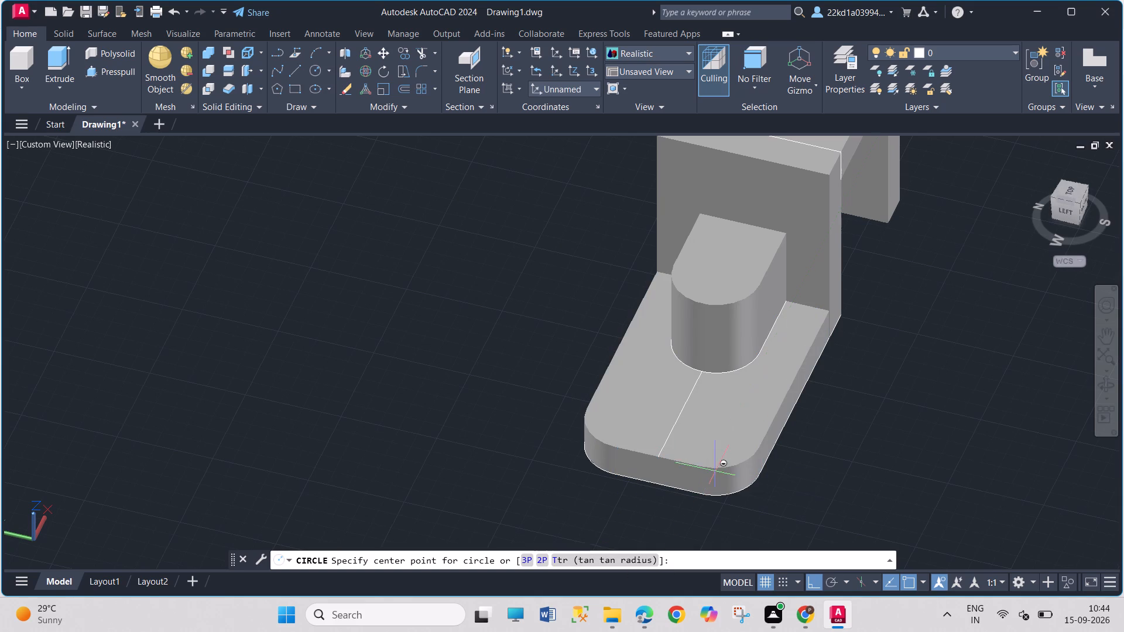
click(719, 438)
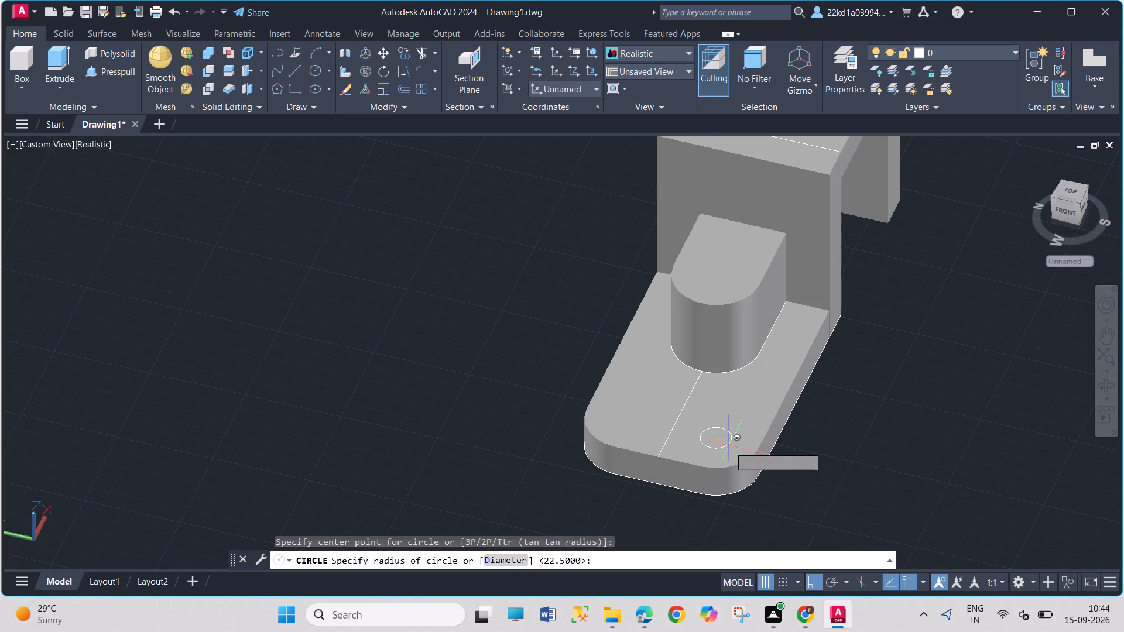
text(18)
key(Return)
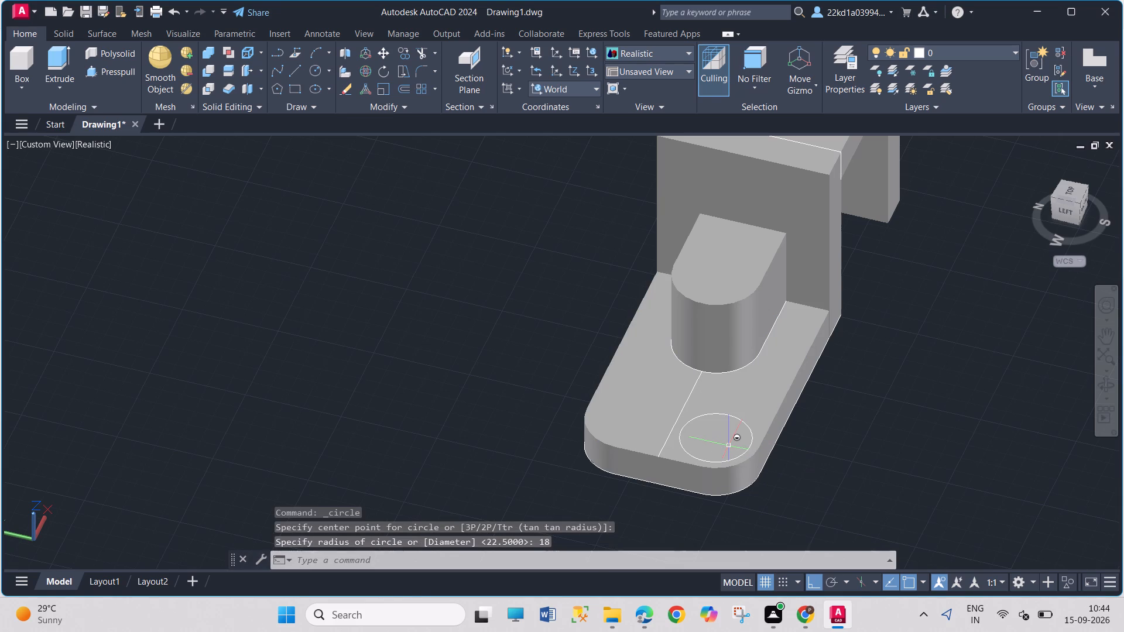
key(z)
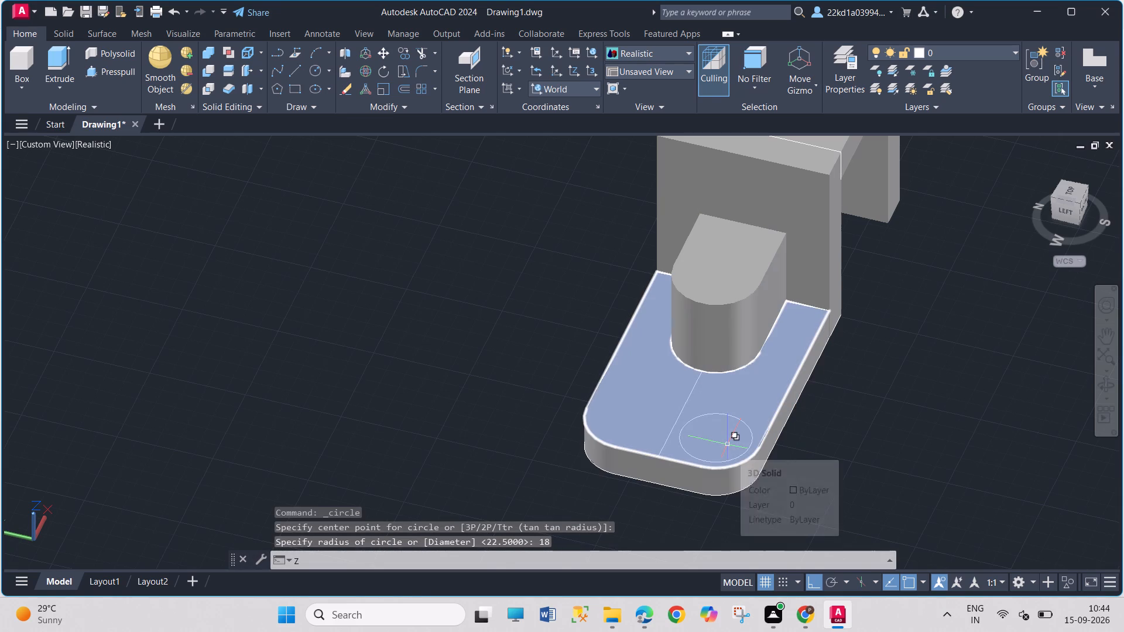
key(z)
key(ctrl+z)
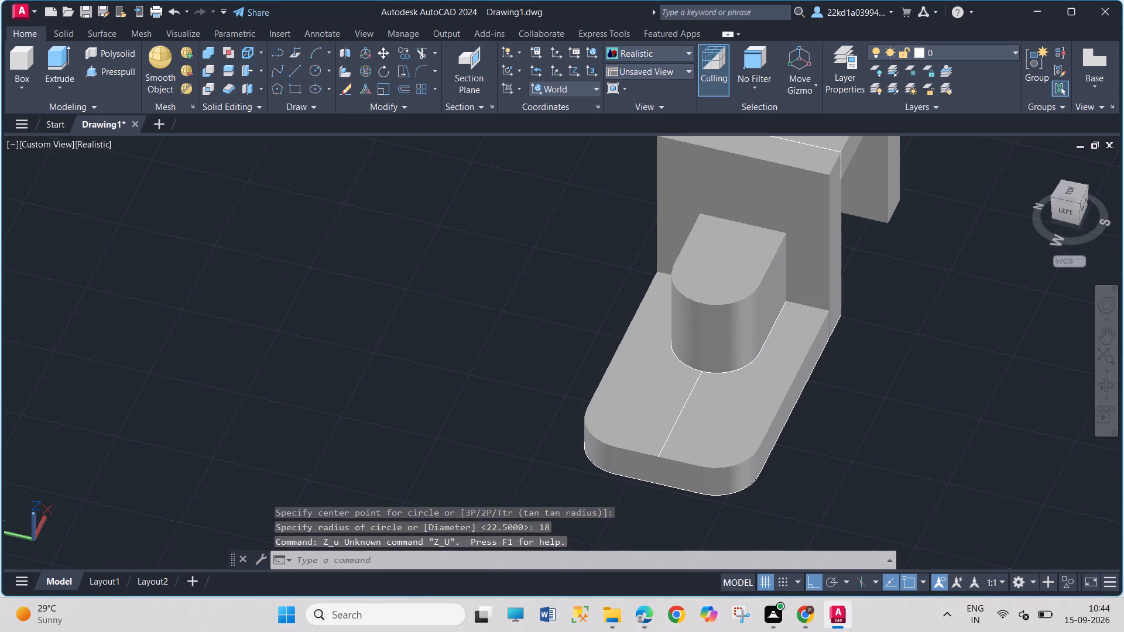
Draw two circles of radius 9 on the base plate's top face, each centred on one of the rounded corners' arc centres.
click(314, 73)
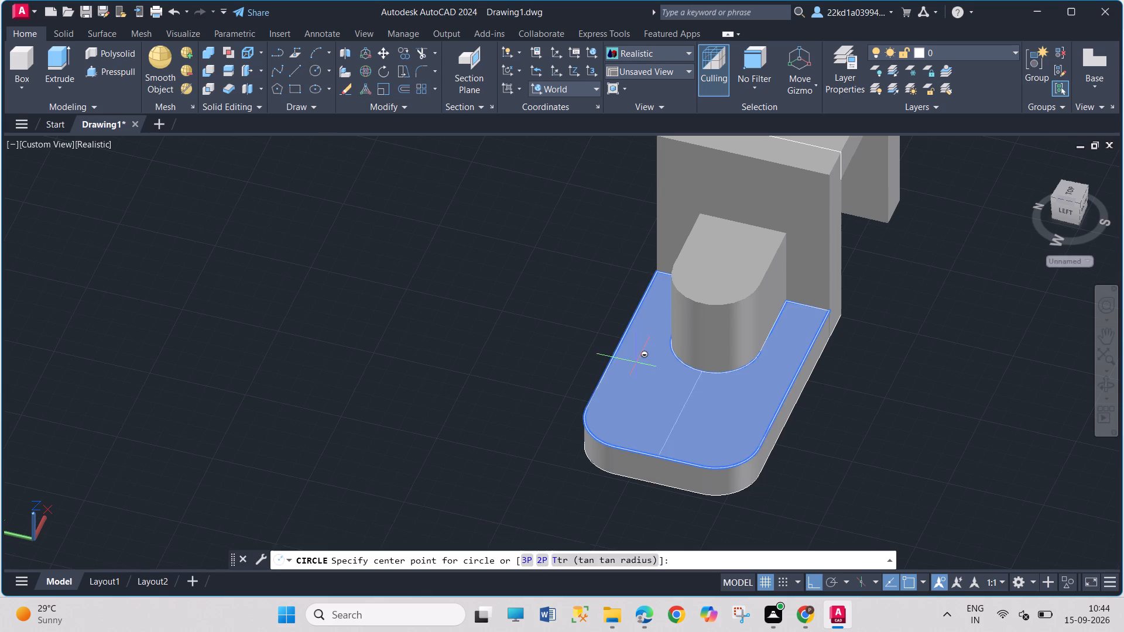
click(716, 441)
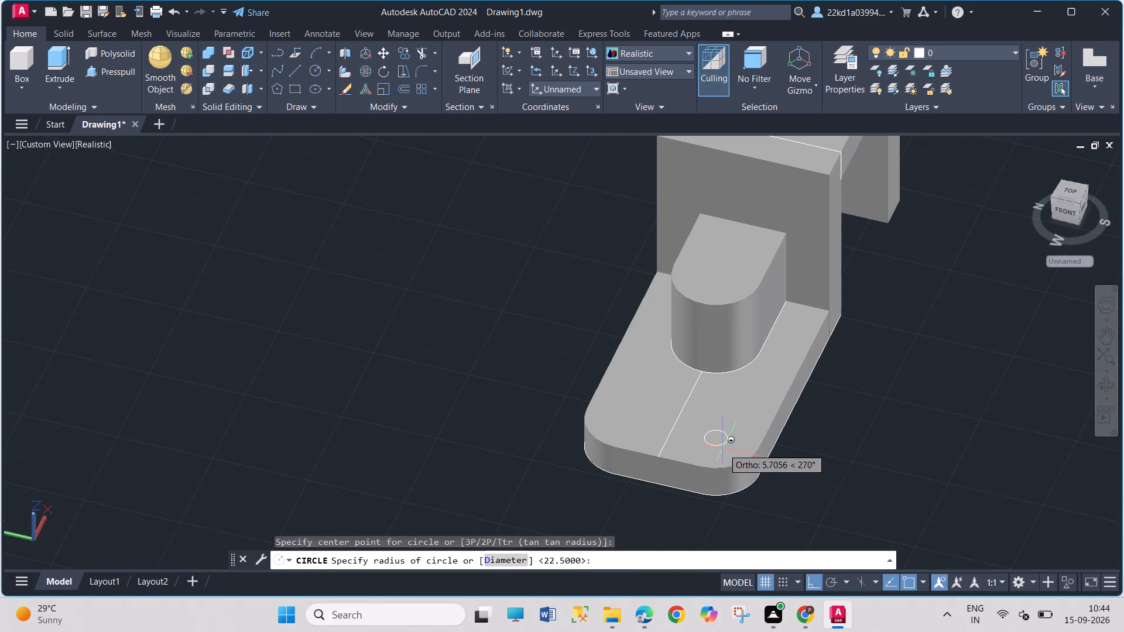
key(9)
key(Return)
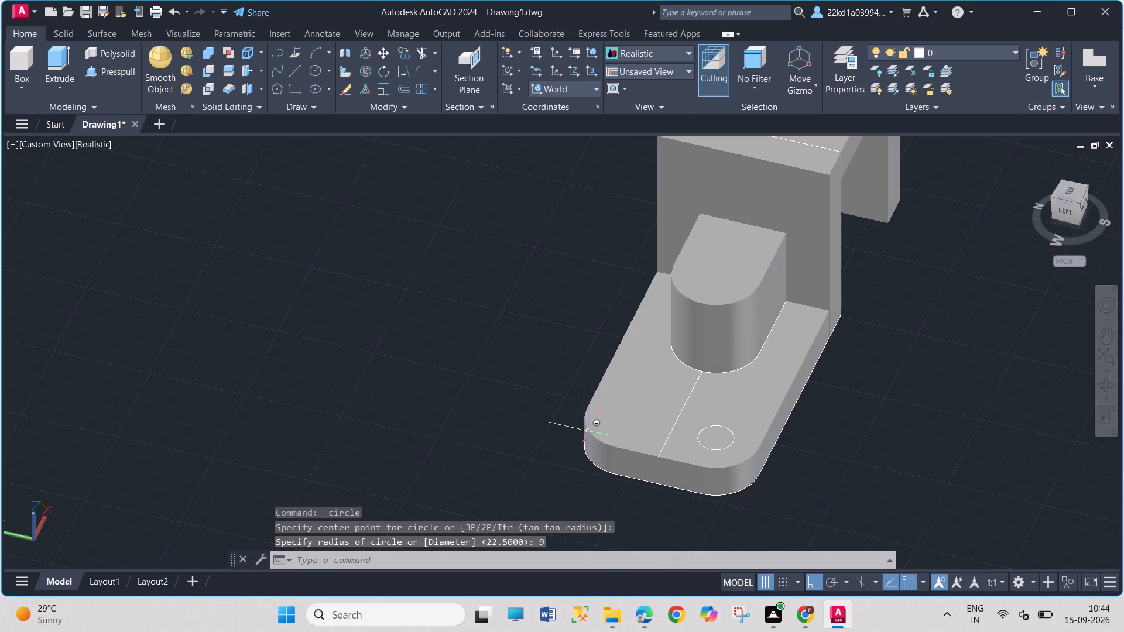
key(c)
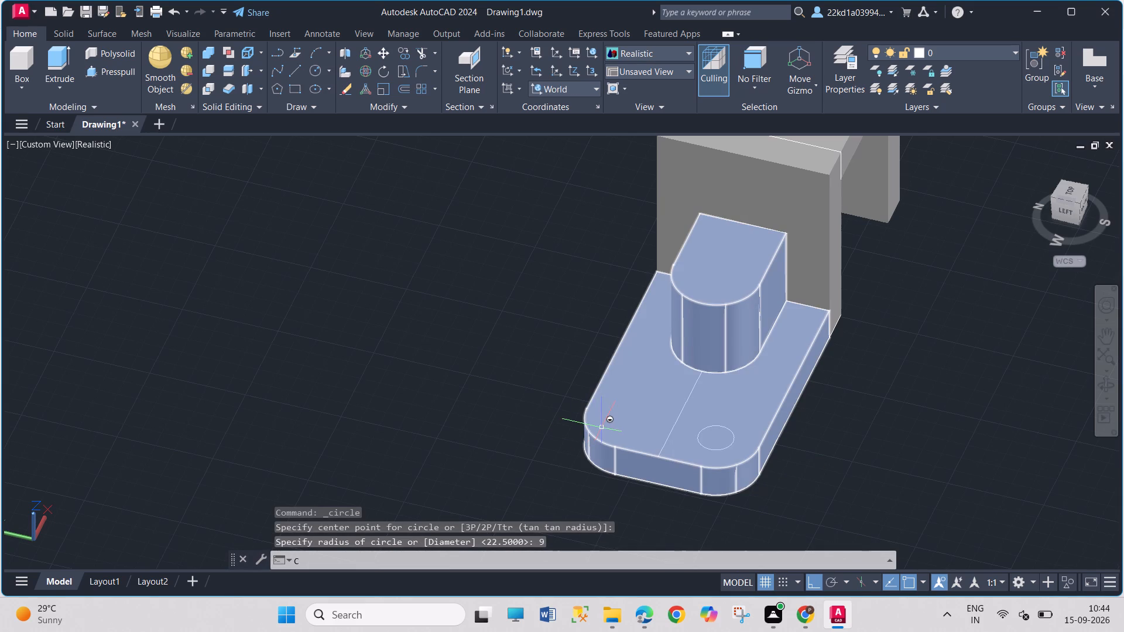
key(Return)
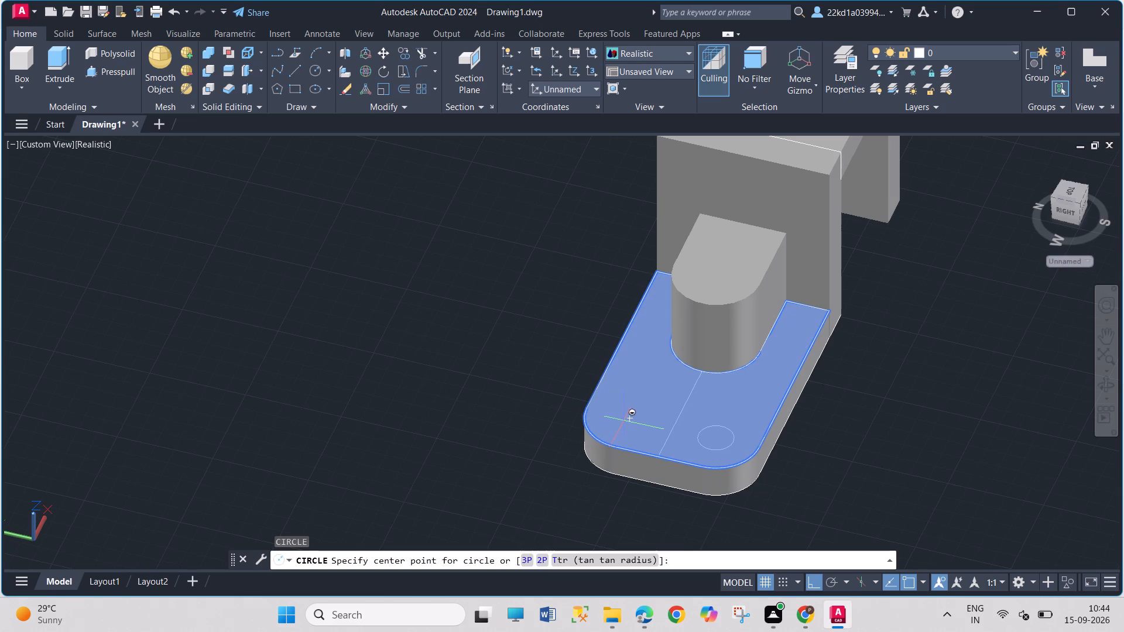
click(631, 415)
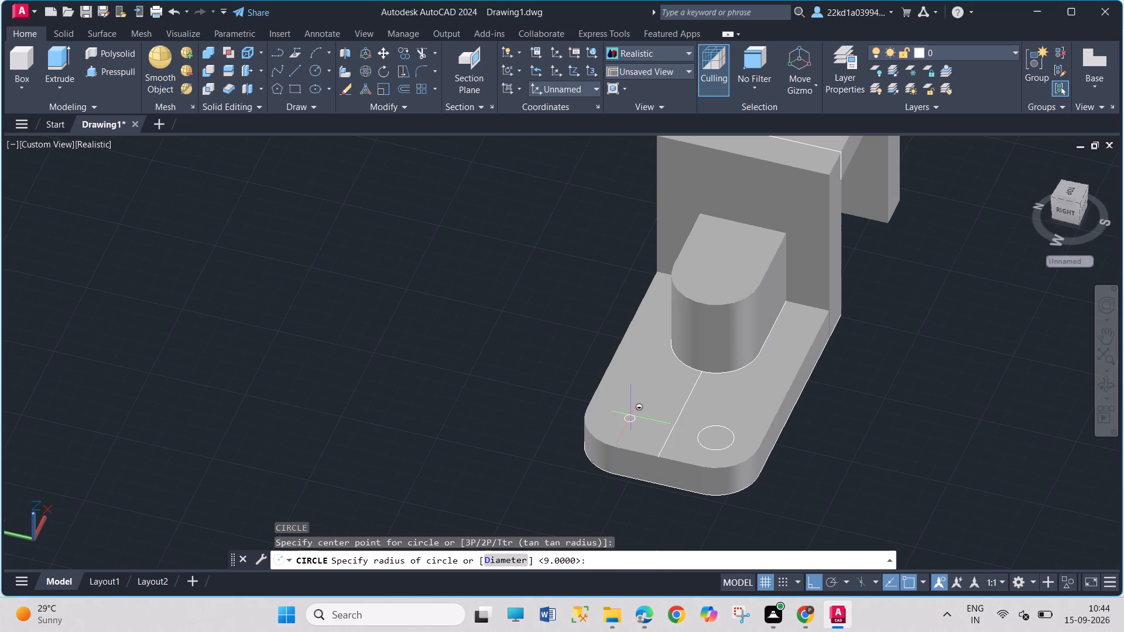
key(9)
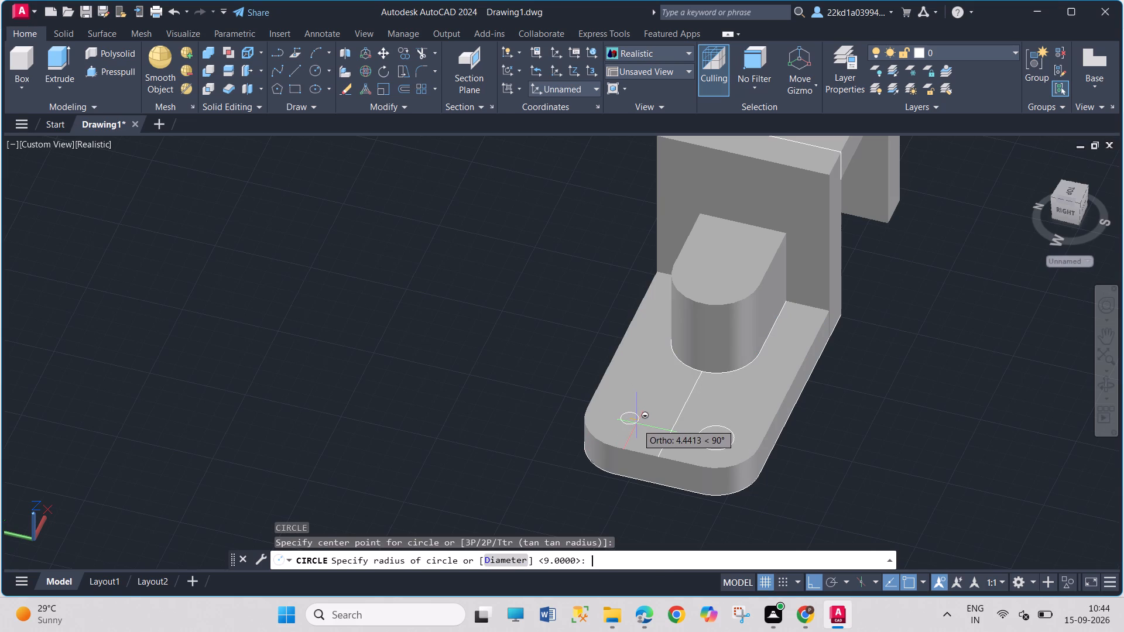
key(Return)
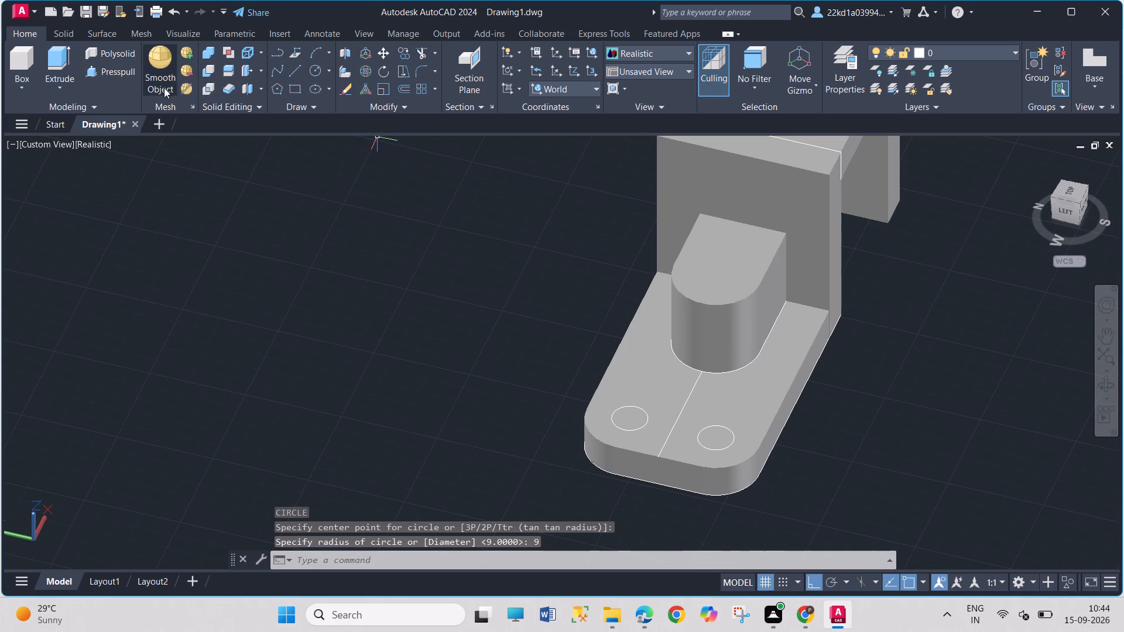
Presspull both corner circles downward past the underside to cut two through holes in the base plate.
click(113, 70)
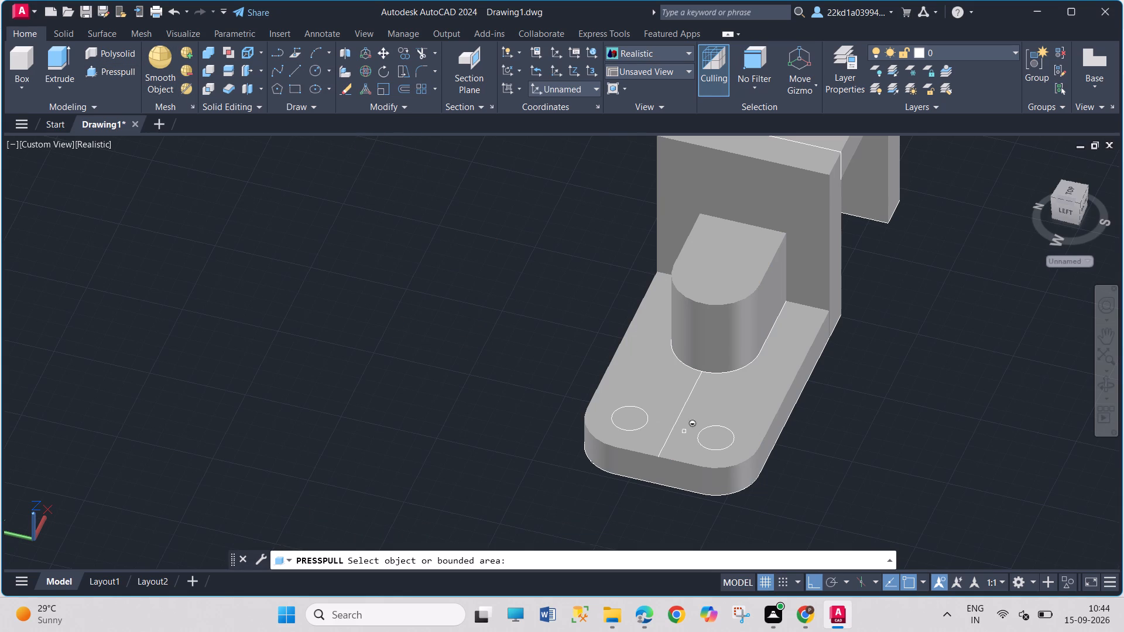
click(709, 435)
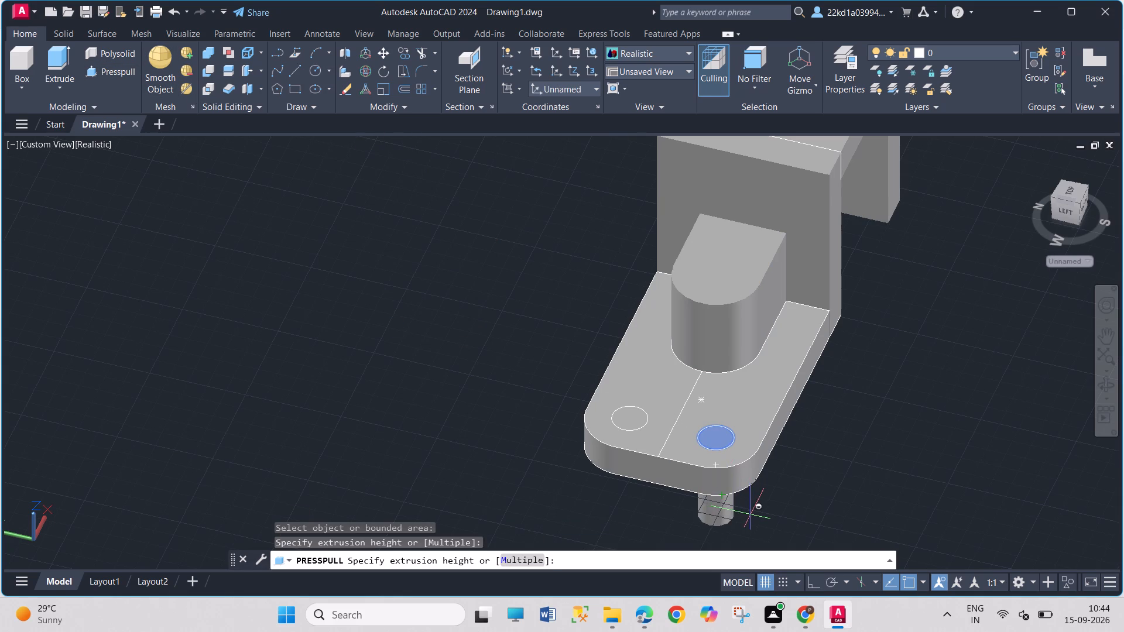
click(751, 515)
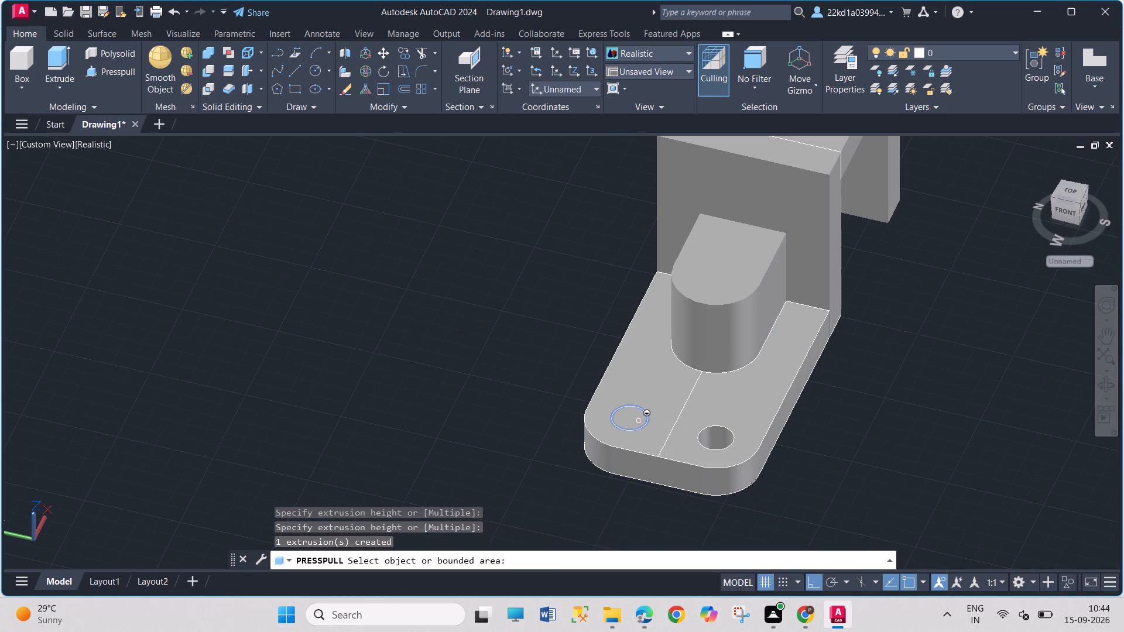
click(639, 421)
click(632, 521)
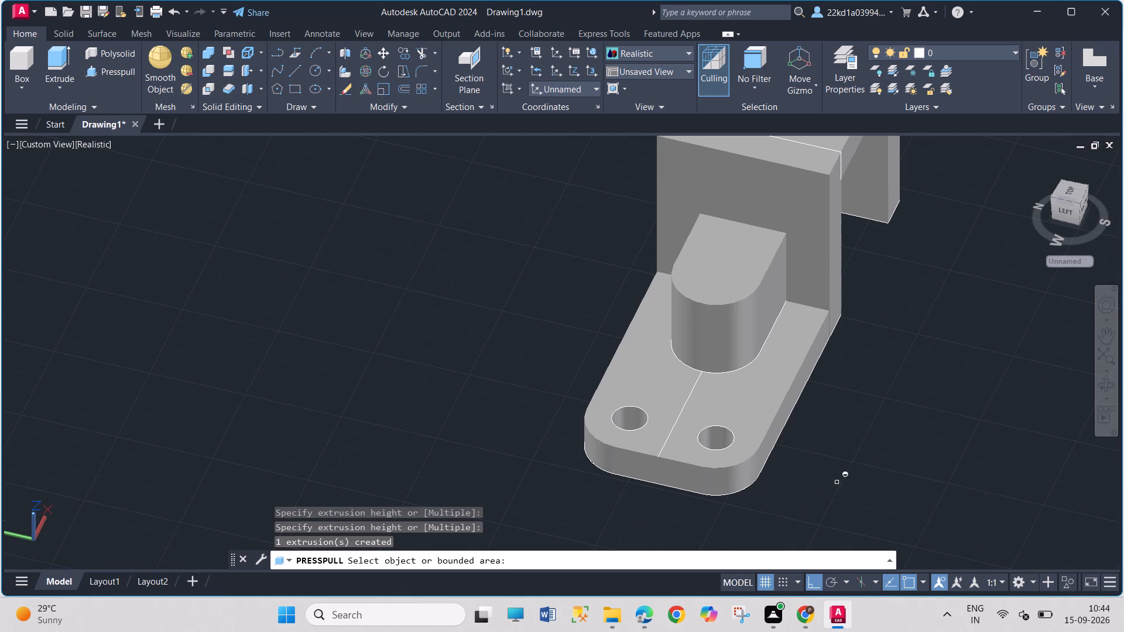
key(Escape)
key(Escape)
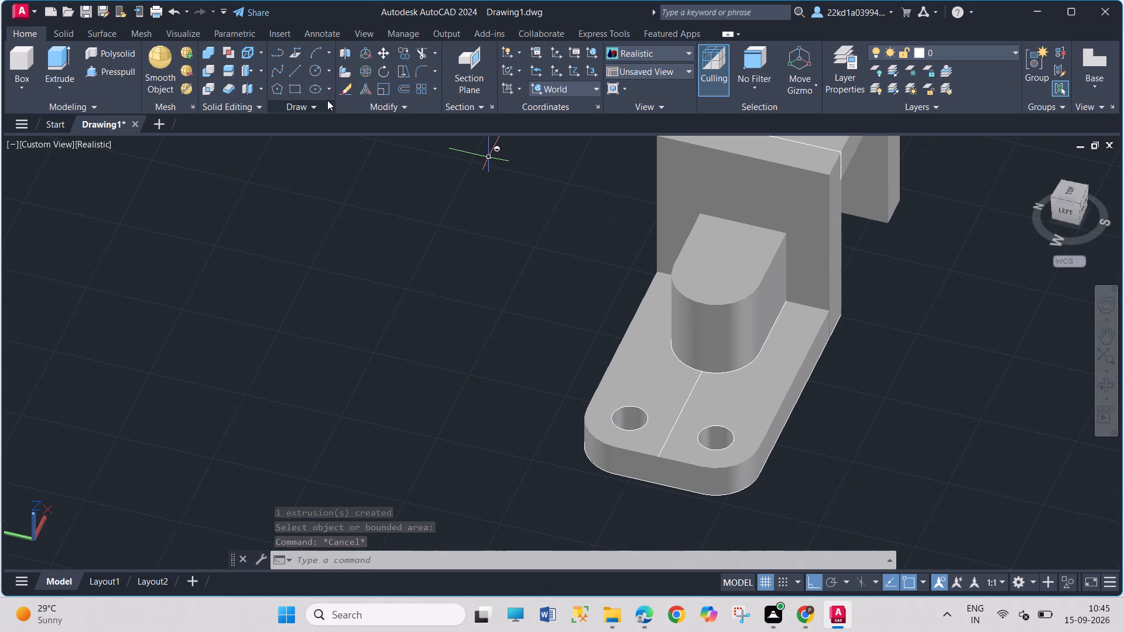
Cut a through hole in the boss by presspulling downward a circle of radius 9 centred on its top face's arc centre.
click(318, 77)
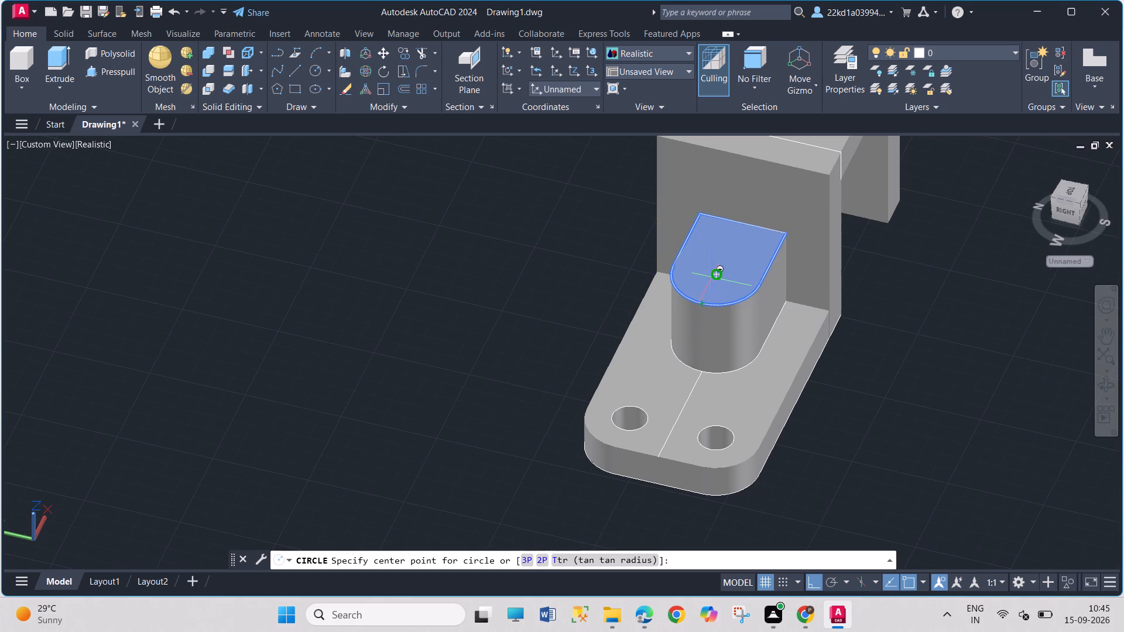
click(714, 274)
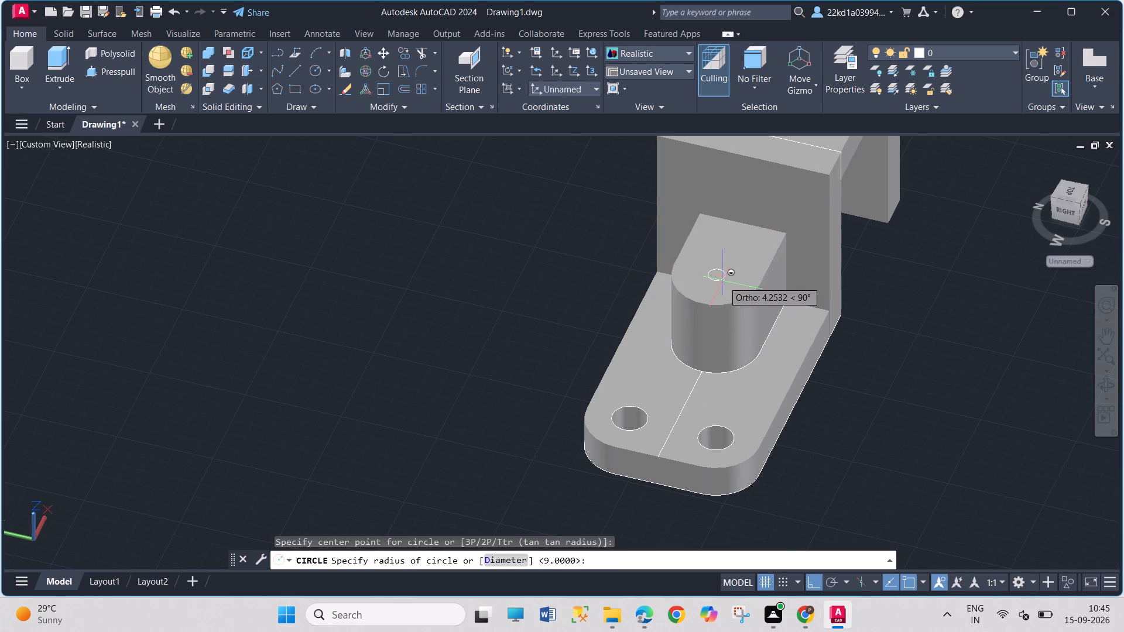
key(9)
key(Return)
click(112, 77)
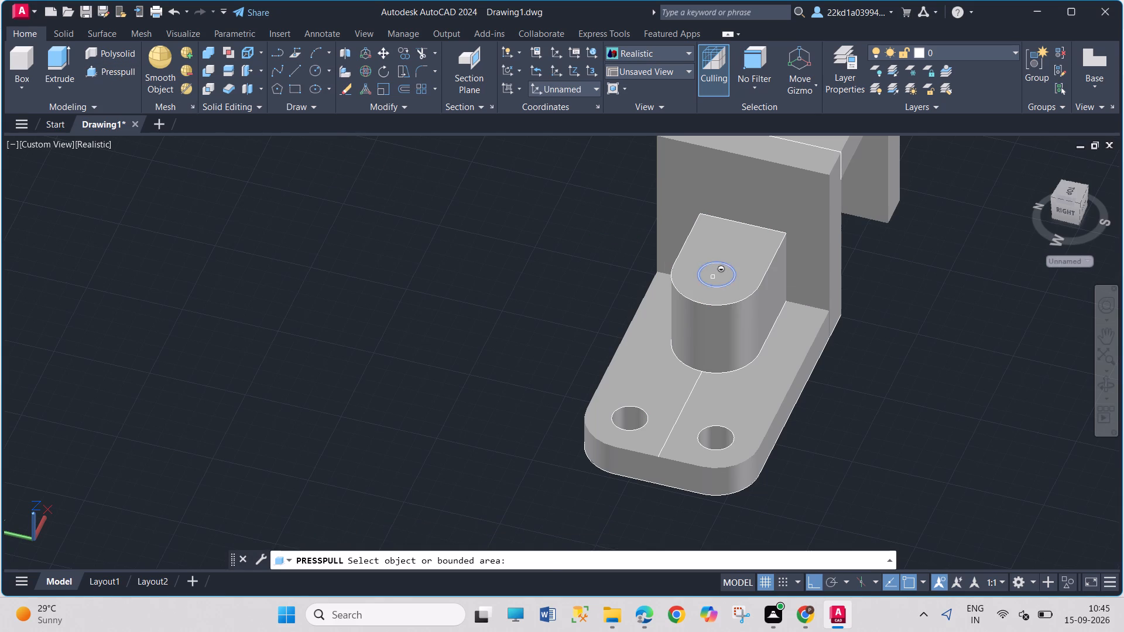
click(715, 277)
click(791, 507)
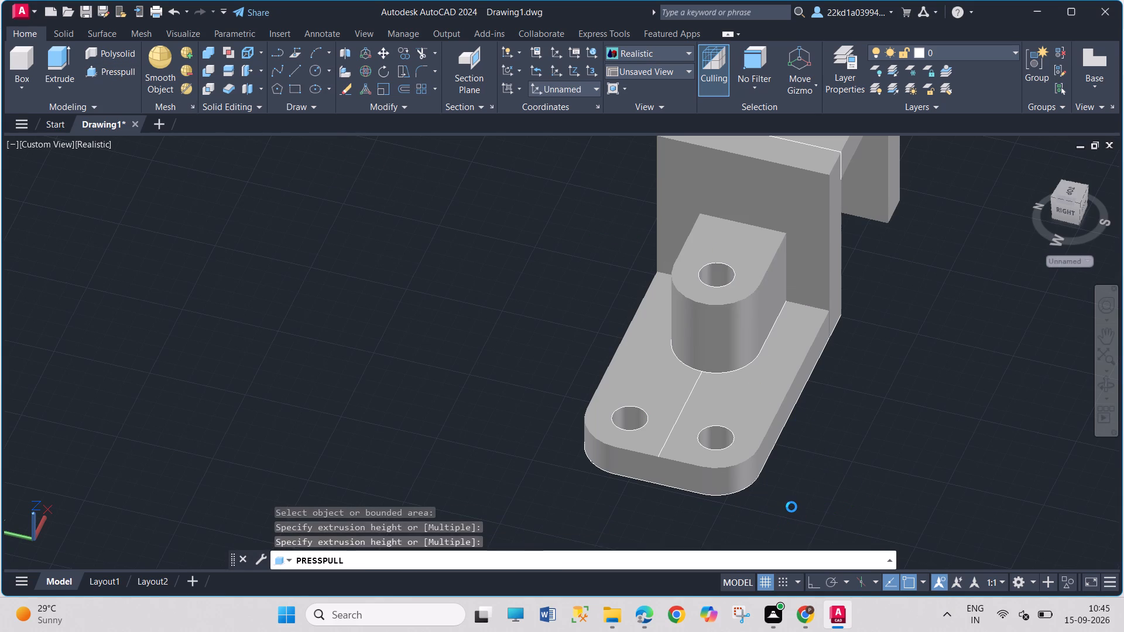
key(Escape)
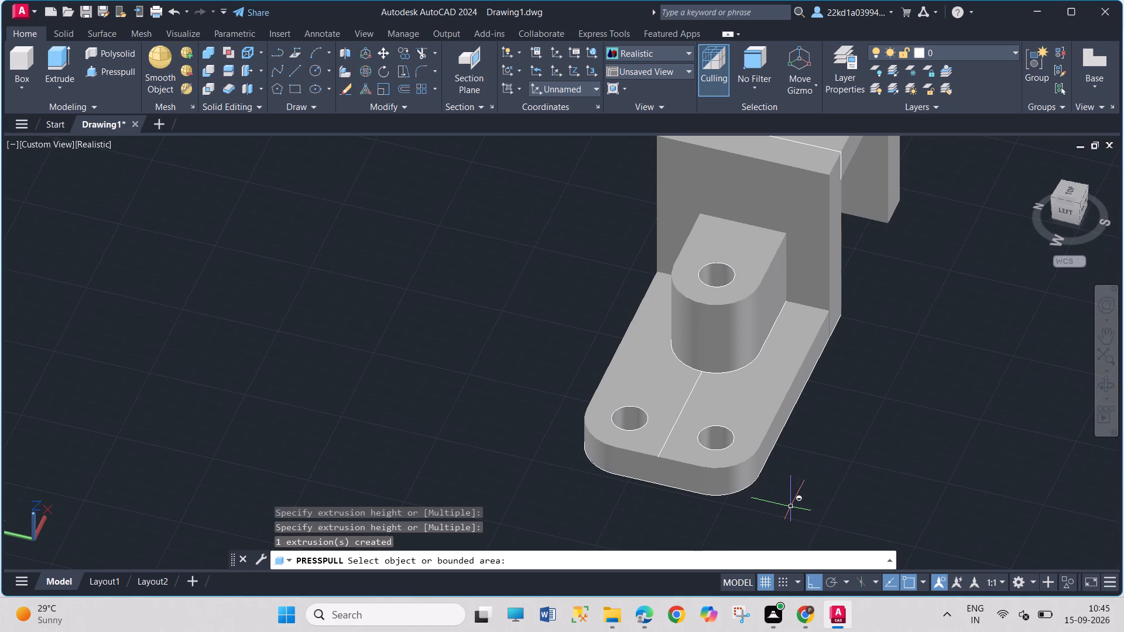
Check the slot dimensions and the remaining features of the upper bracket in the PDF exercise, and return to AutoCAD.
scroll(924, 259, down, 2)
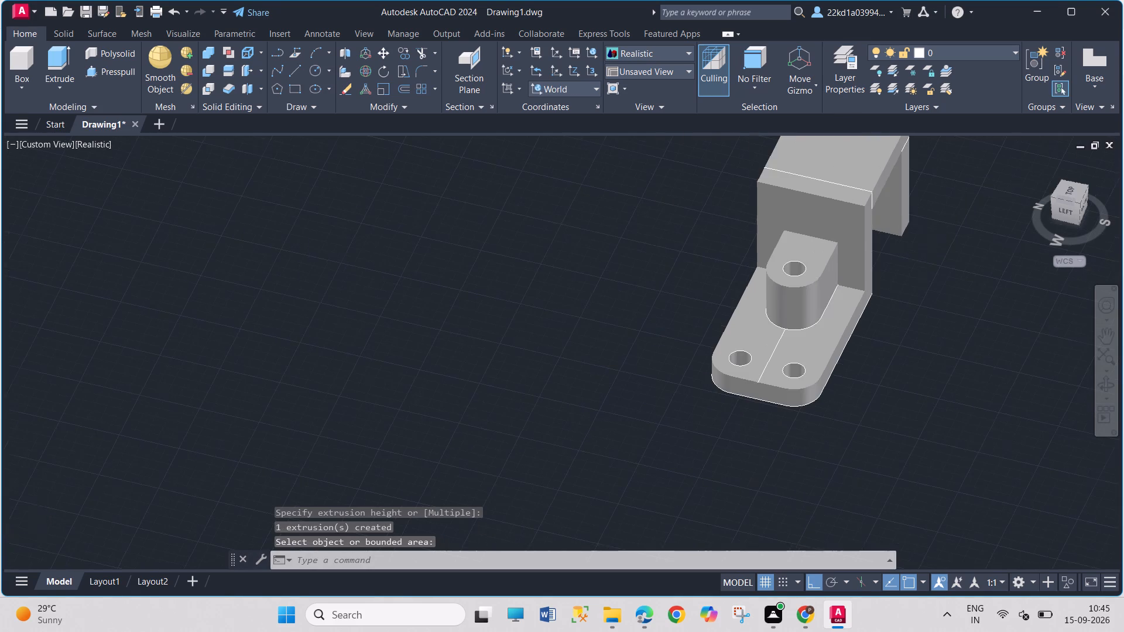
scroll(924, 259, down, 1)
scroll(910, 194, up, 3)
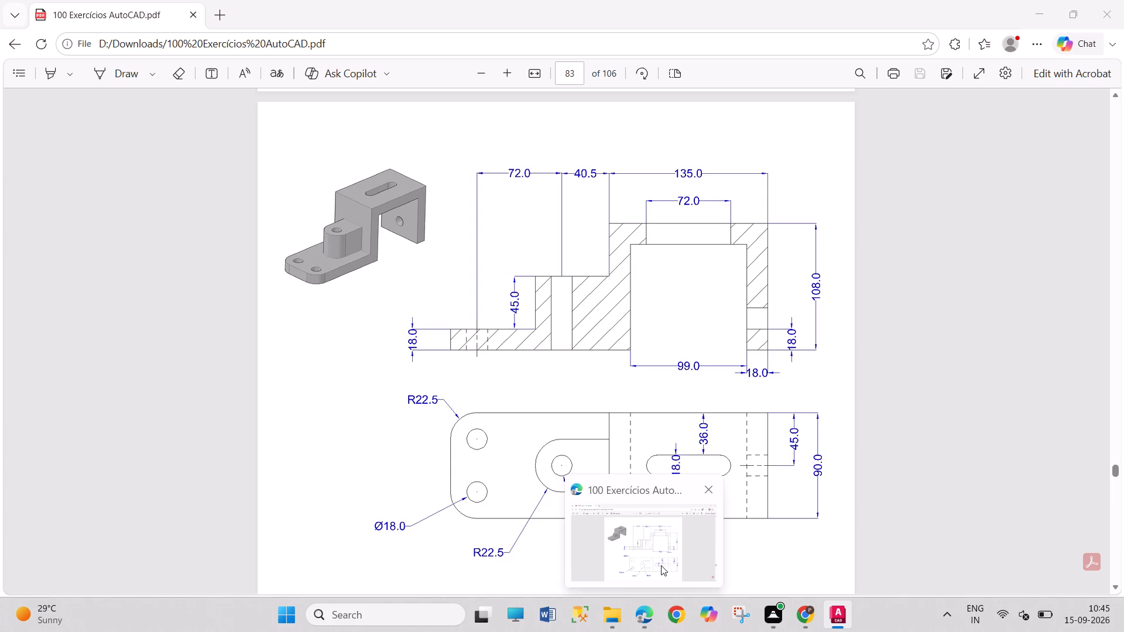
click(667, 541)
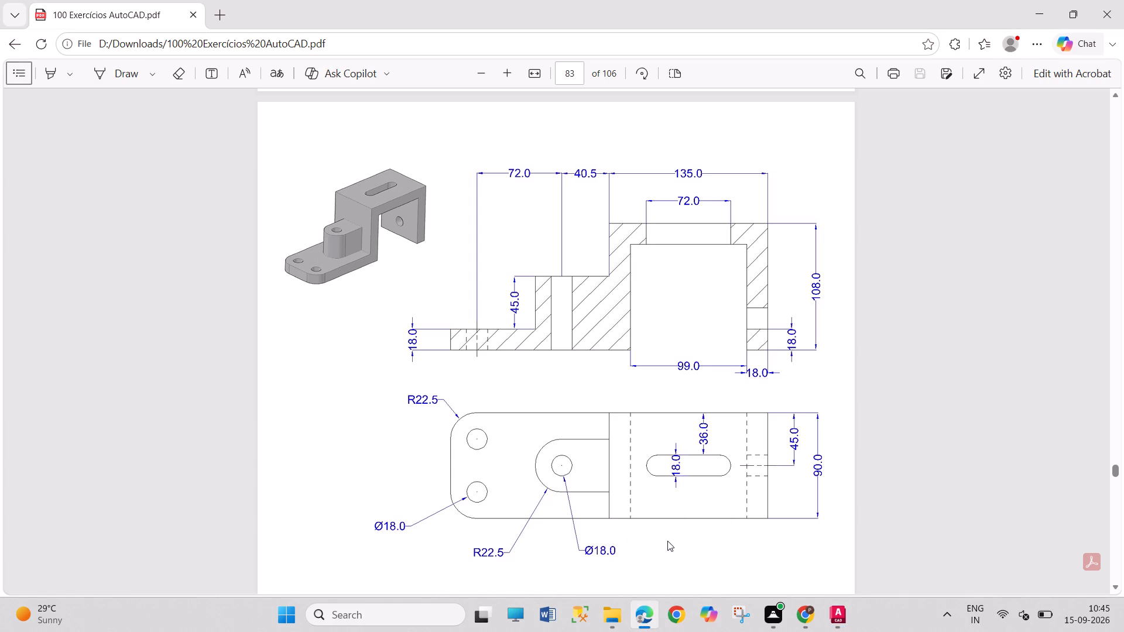
click(842, 614)
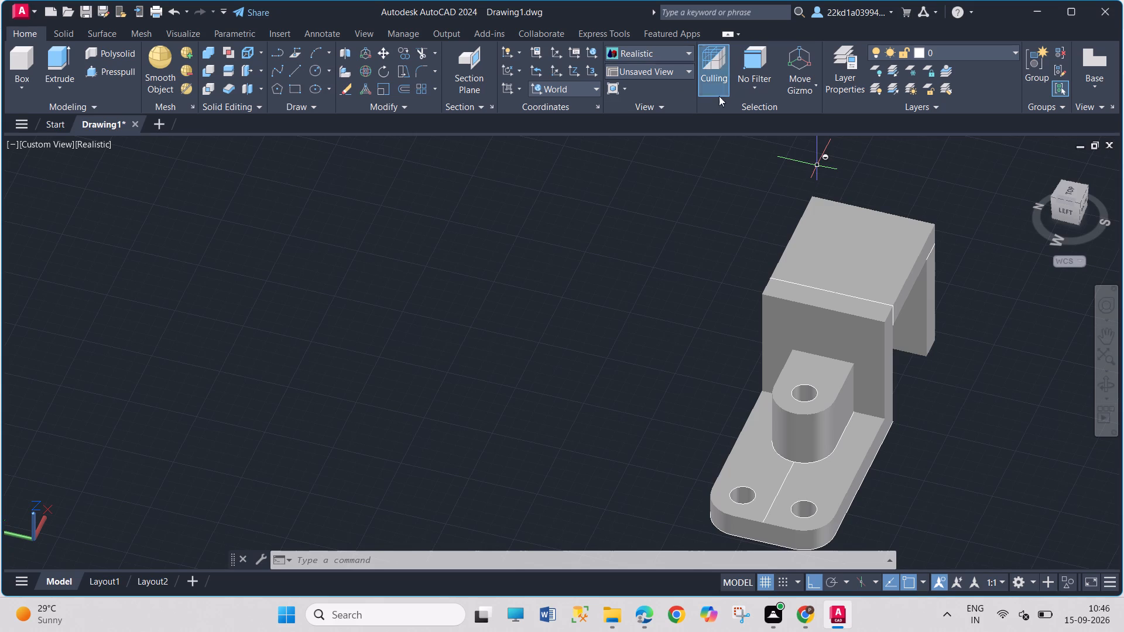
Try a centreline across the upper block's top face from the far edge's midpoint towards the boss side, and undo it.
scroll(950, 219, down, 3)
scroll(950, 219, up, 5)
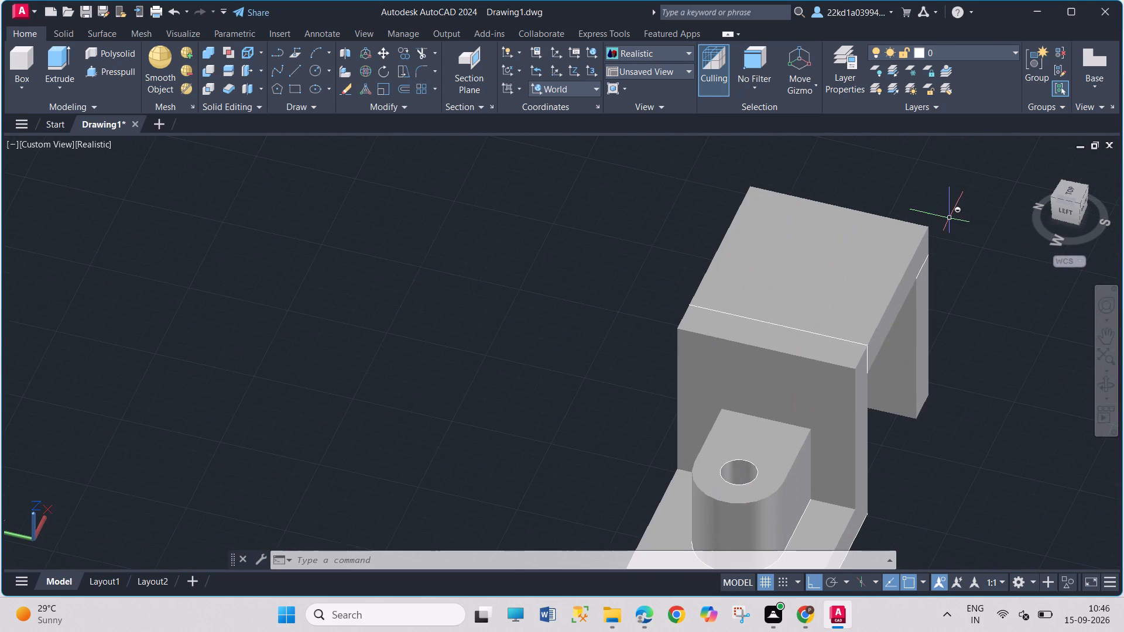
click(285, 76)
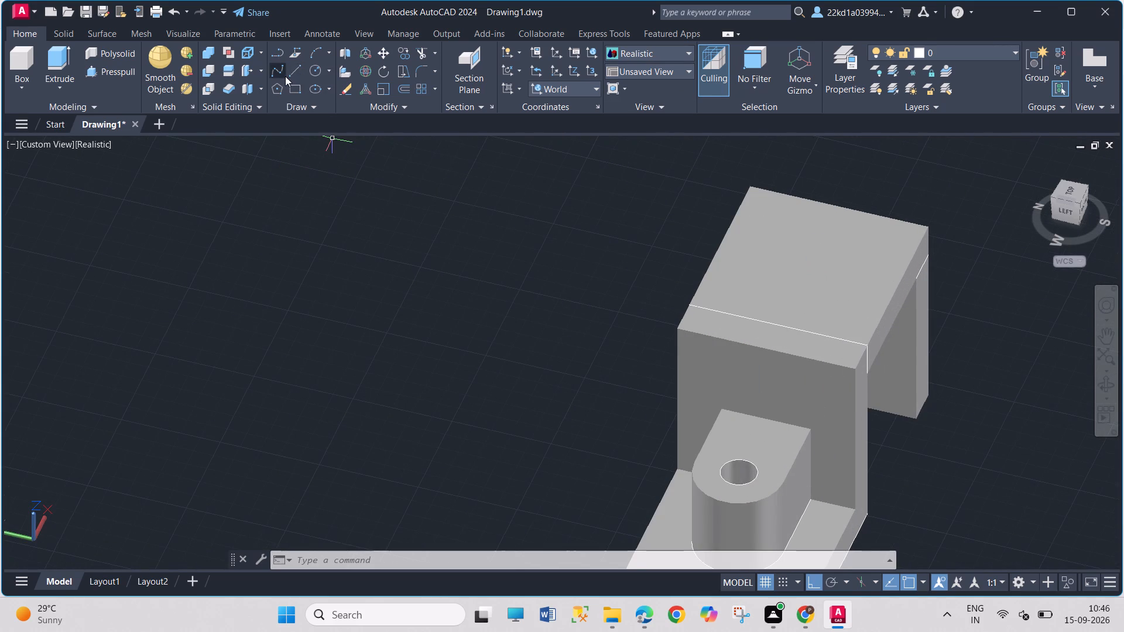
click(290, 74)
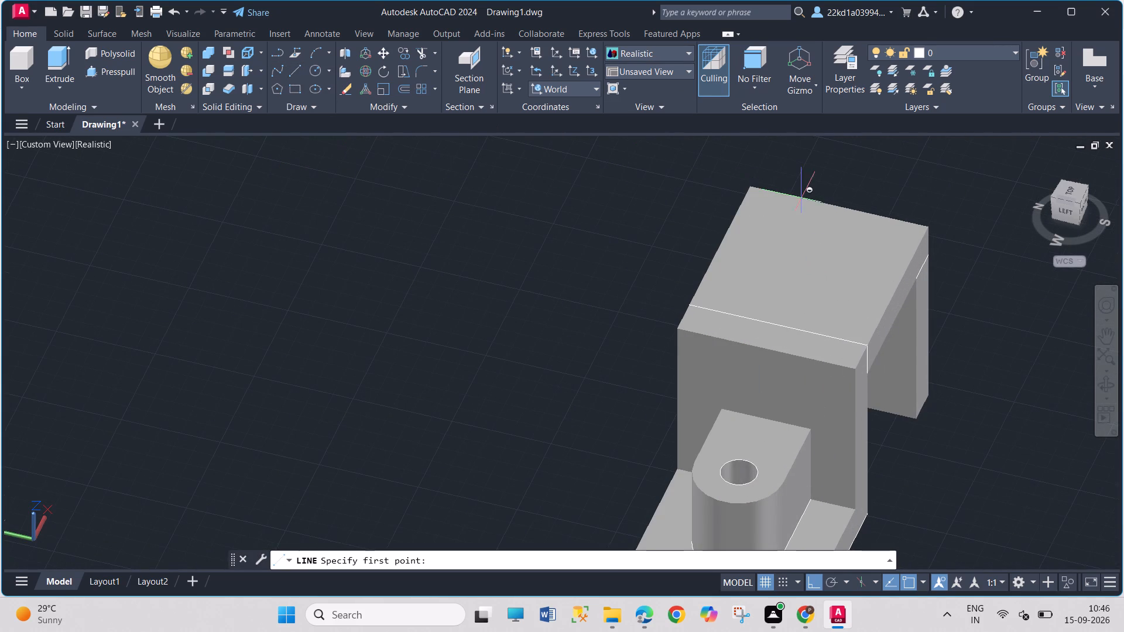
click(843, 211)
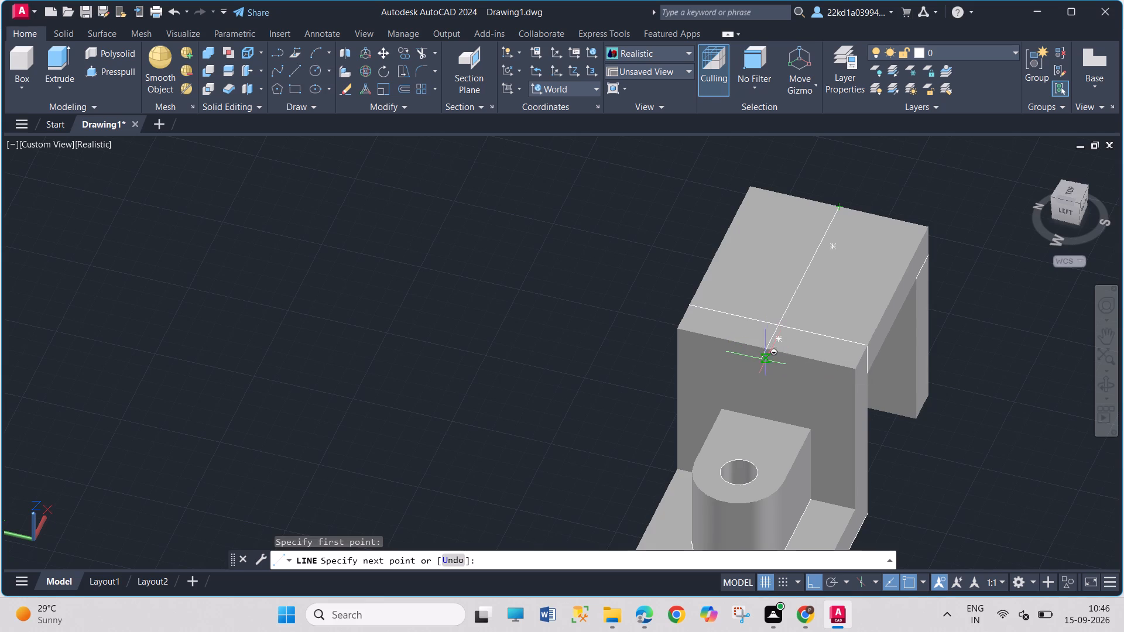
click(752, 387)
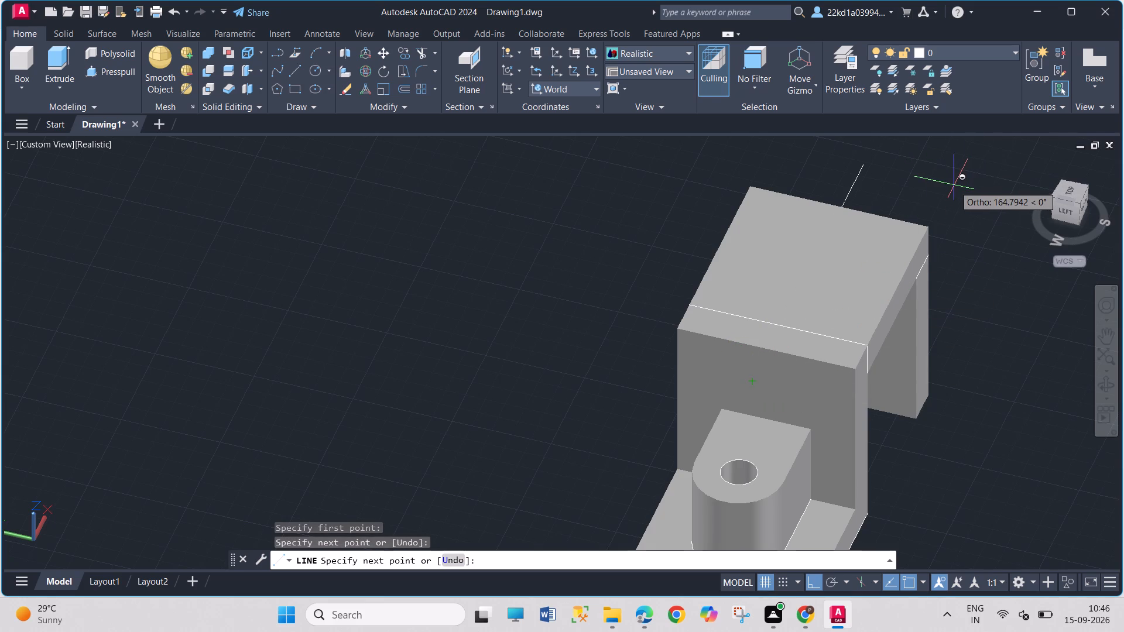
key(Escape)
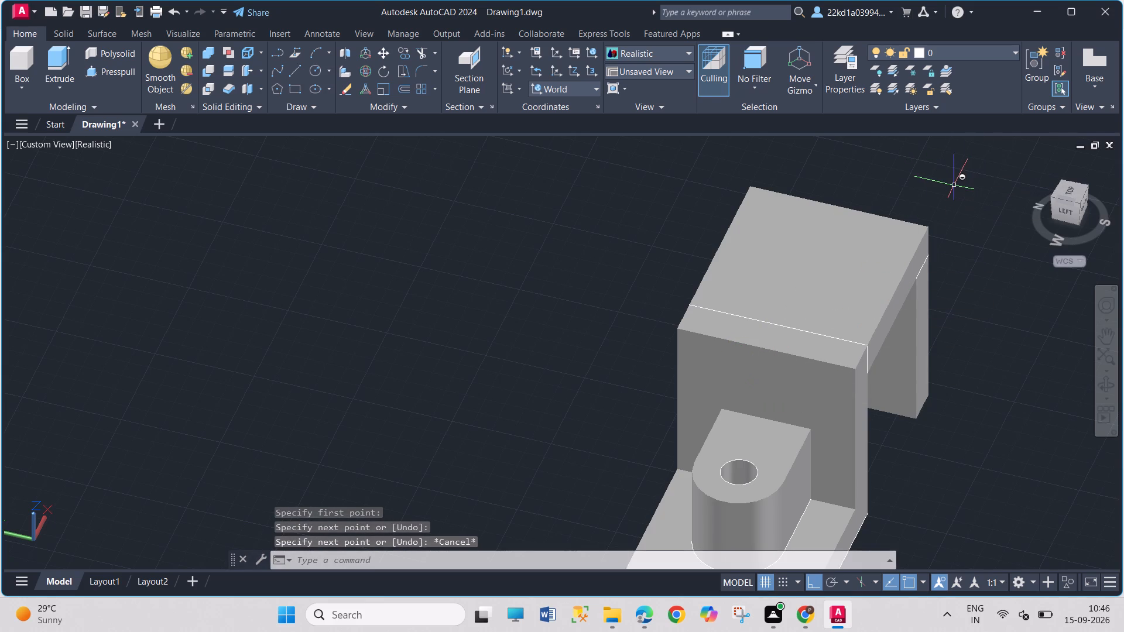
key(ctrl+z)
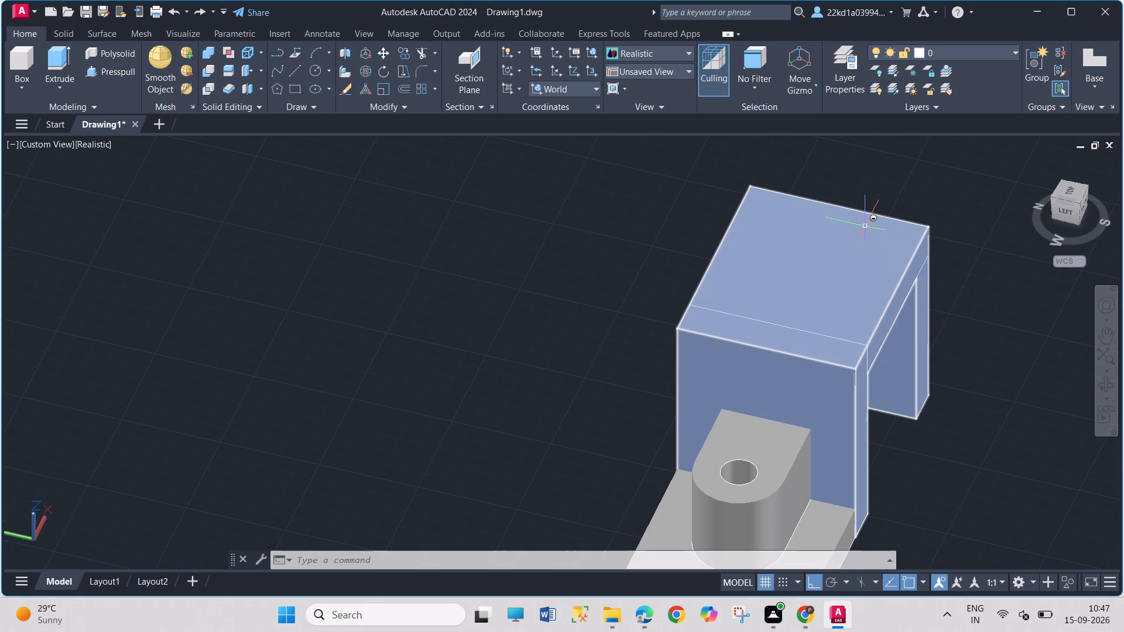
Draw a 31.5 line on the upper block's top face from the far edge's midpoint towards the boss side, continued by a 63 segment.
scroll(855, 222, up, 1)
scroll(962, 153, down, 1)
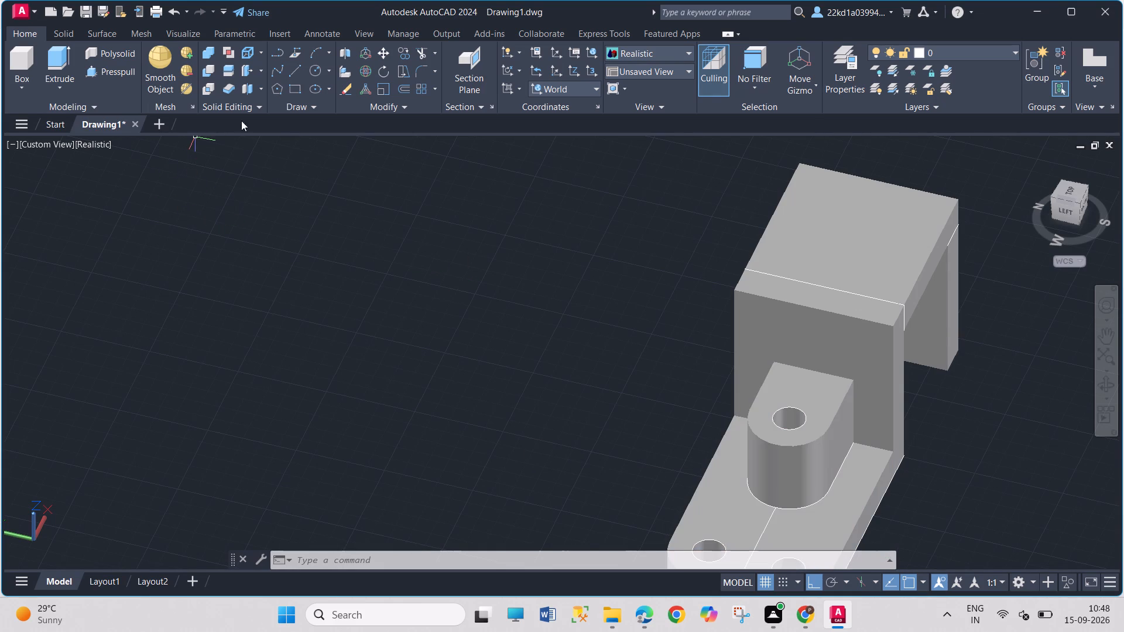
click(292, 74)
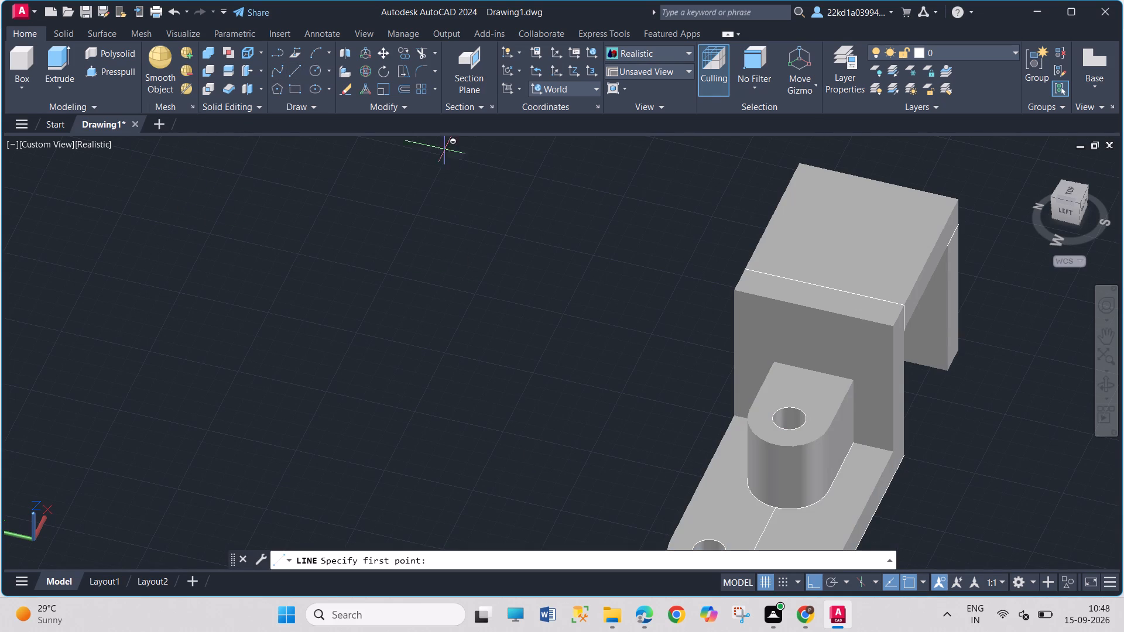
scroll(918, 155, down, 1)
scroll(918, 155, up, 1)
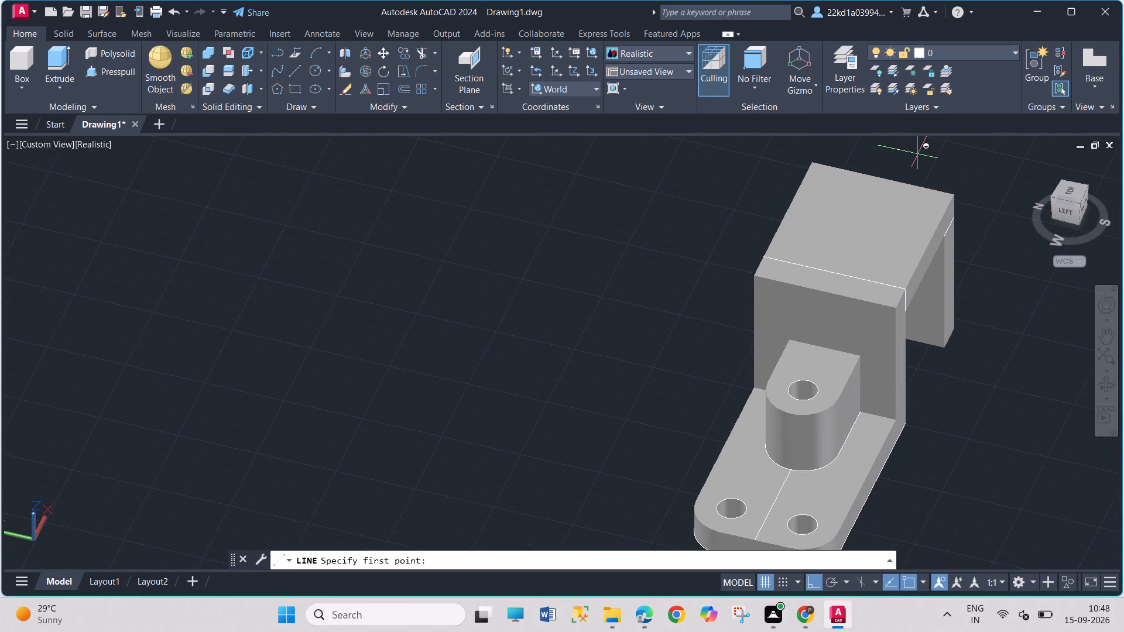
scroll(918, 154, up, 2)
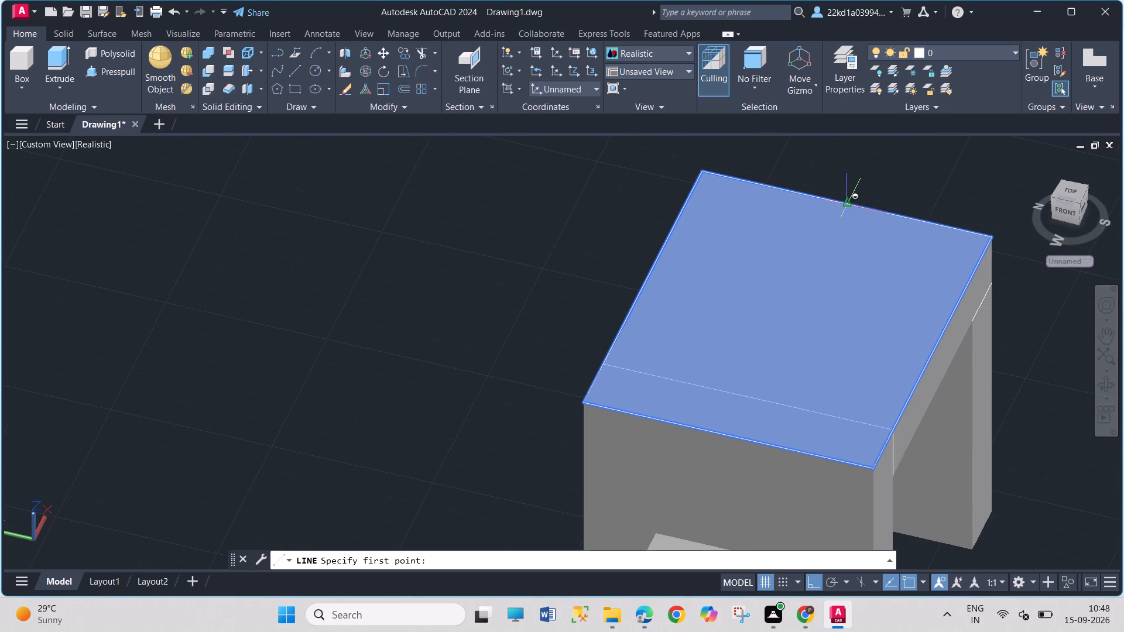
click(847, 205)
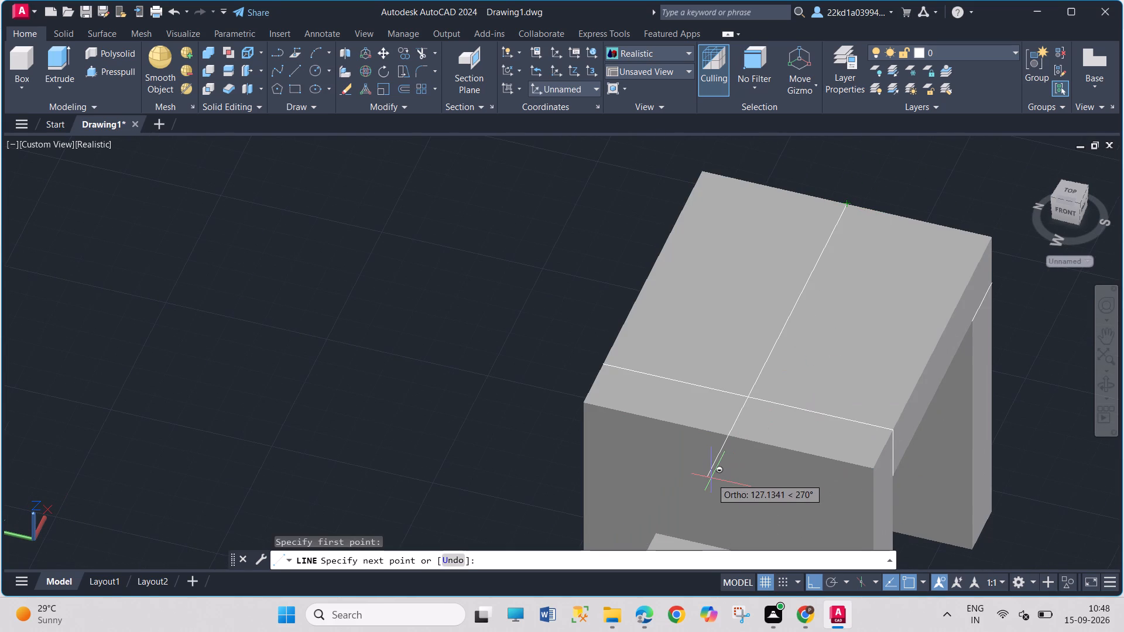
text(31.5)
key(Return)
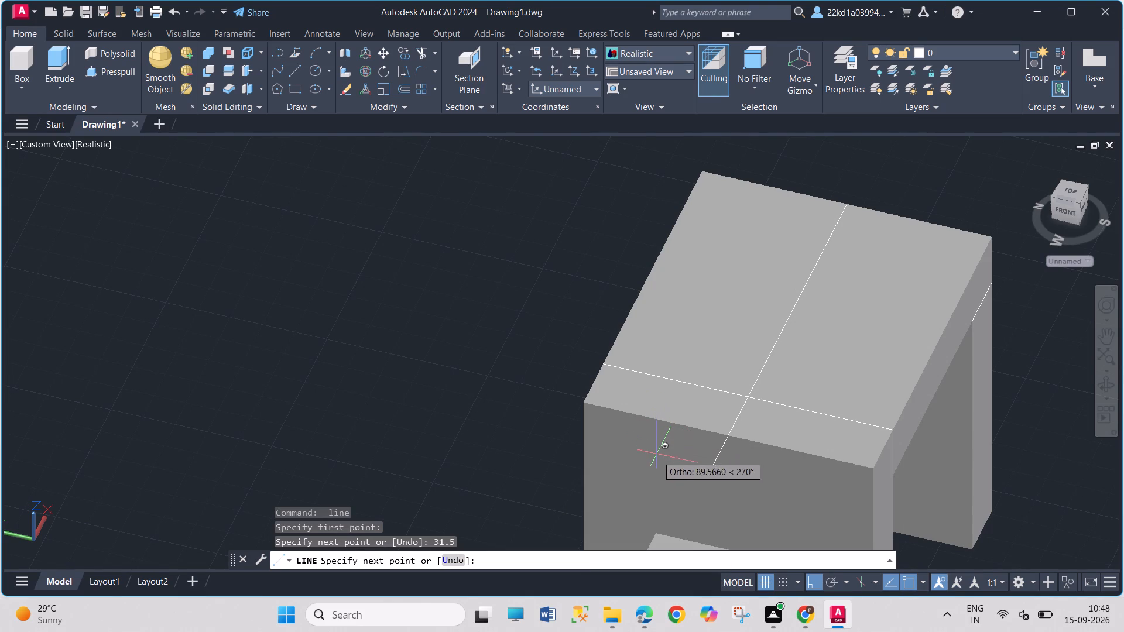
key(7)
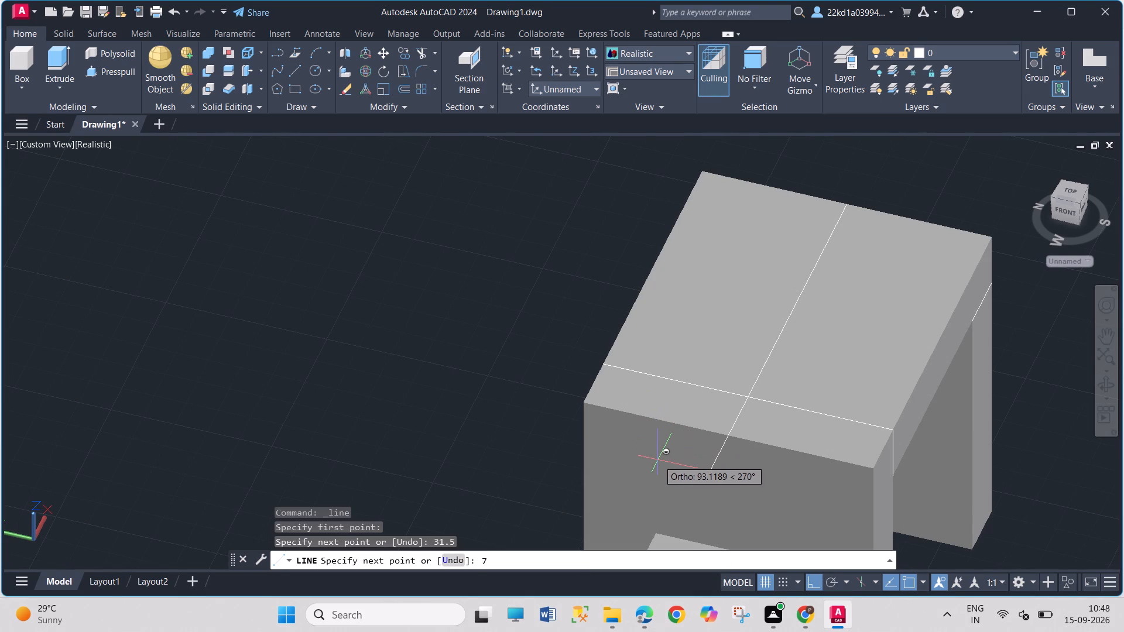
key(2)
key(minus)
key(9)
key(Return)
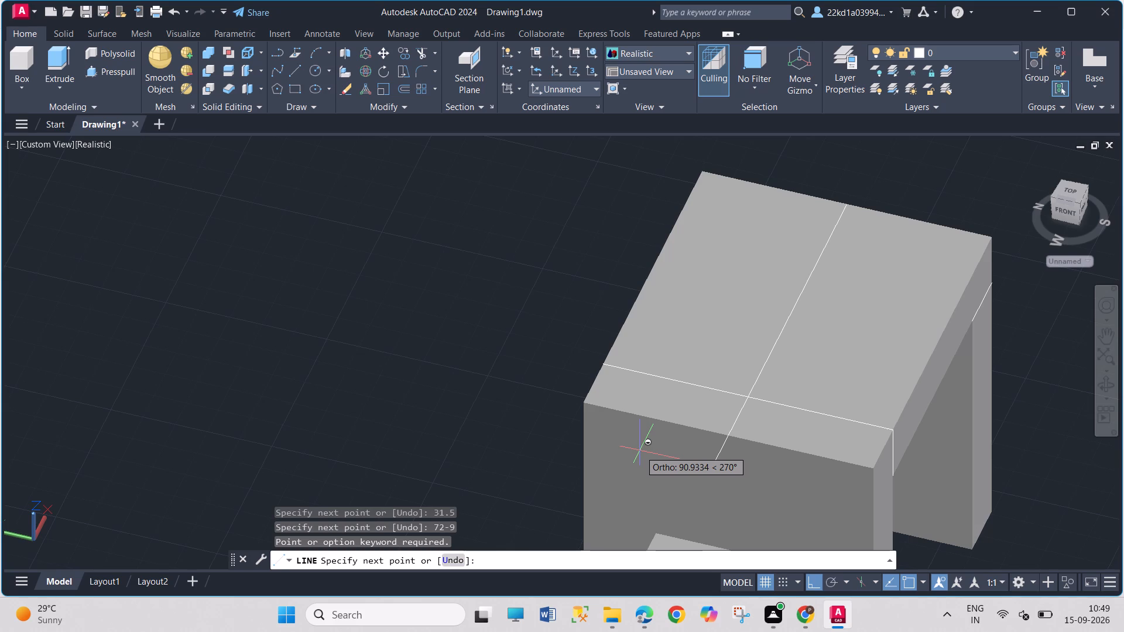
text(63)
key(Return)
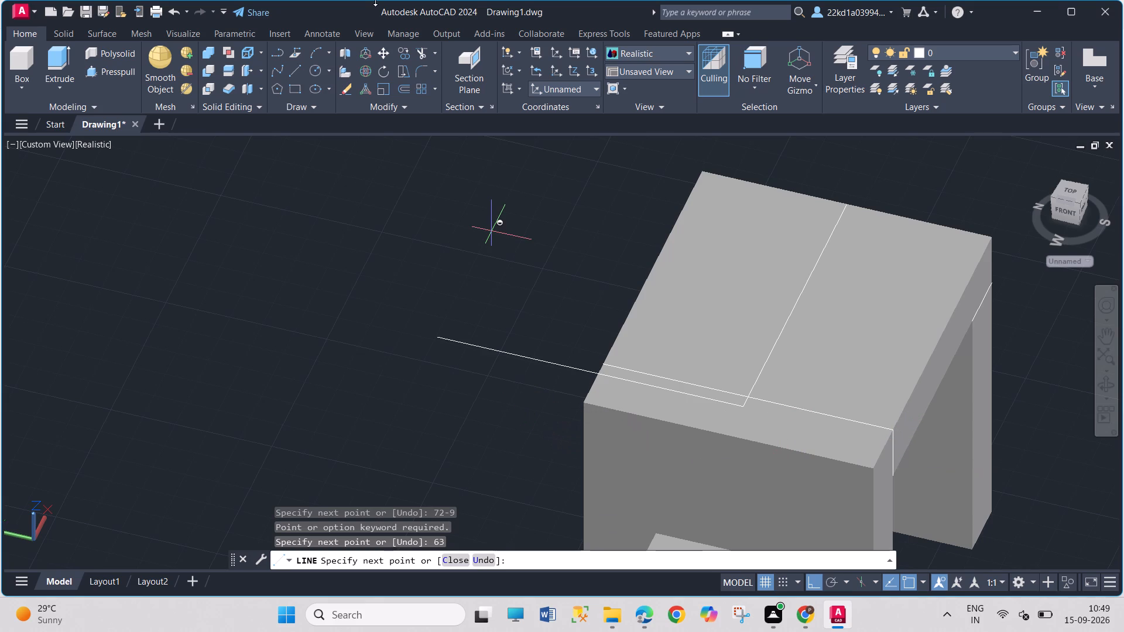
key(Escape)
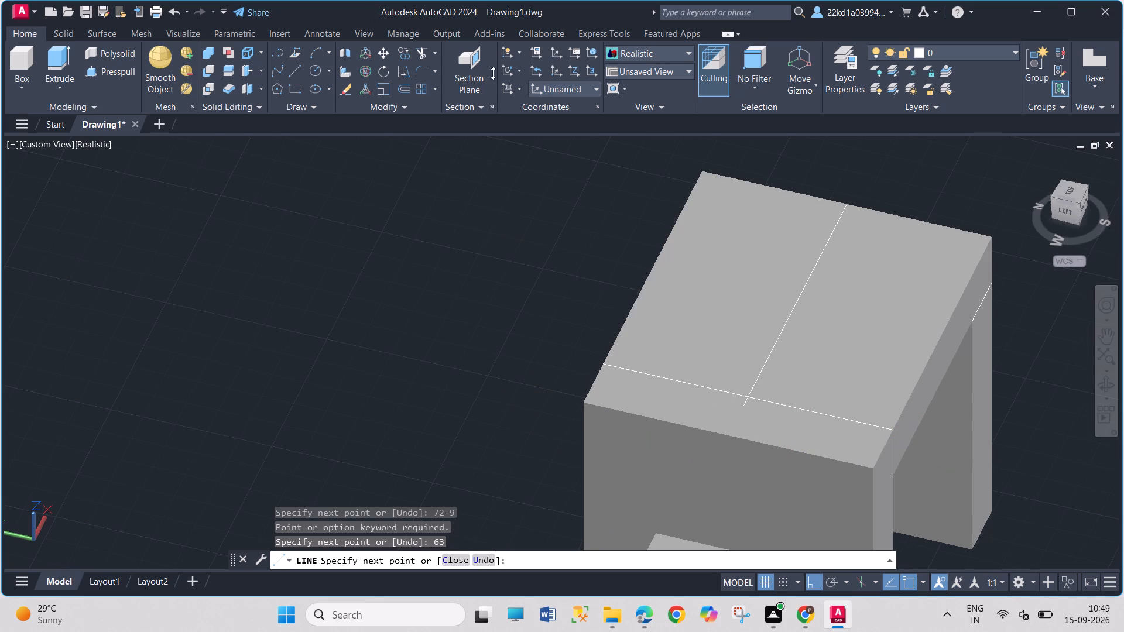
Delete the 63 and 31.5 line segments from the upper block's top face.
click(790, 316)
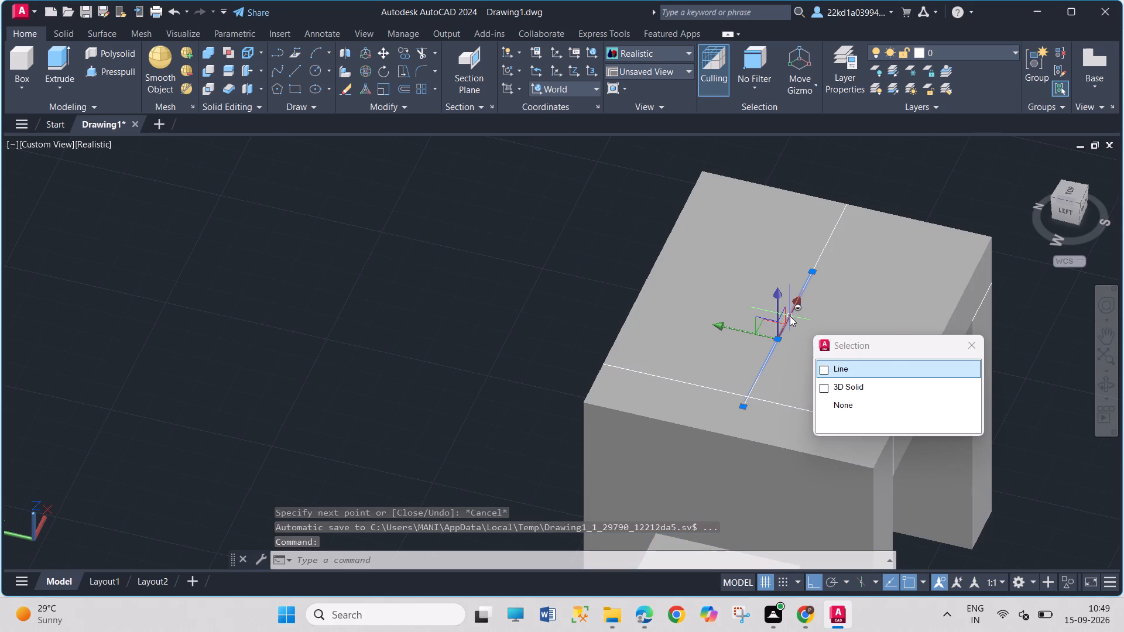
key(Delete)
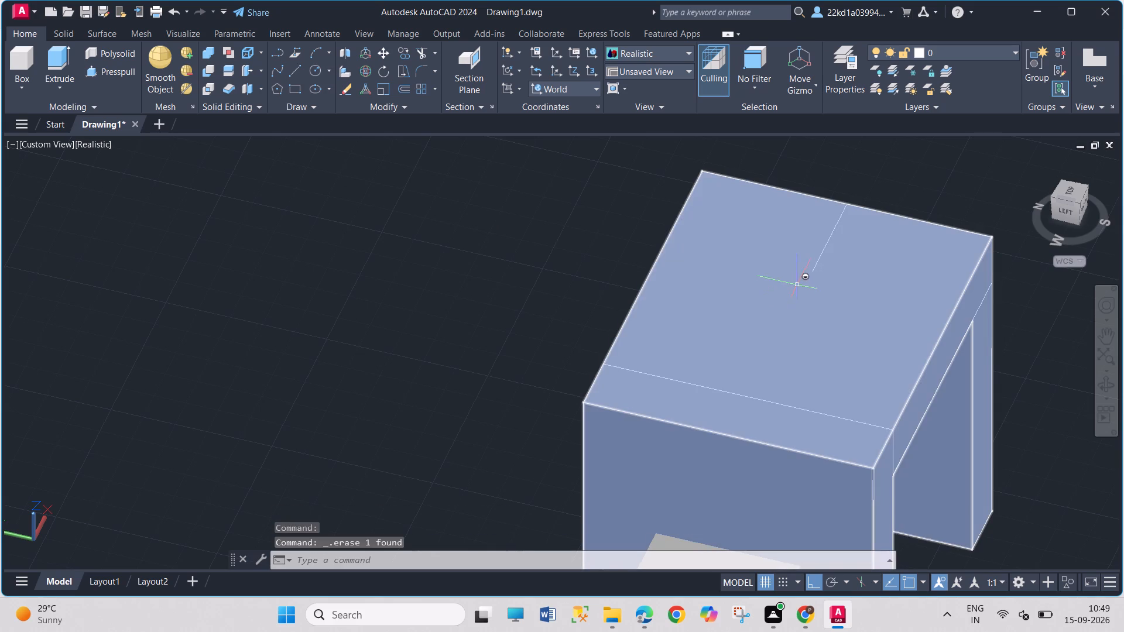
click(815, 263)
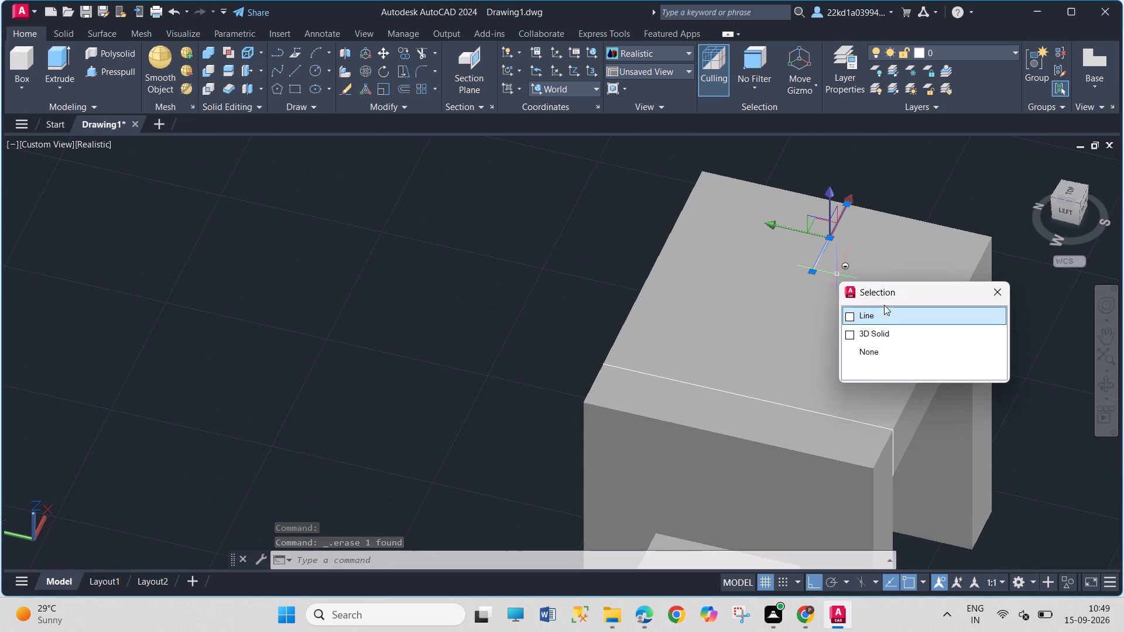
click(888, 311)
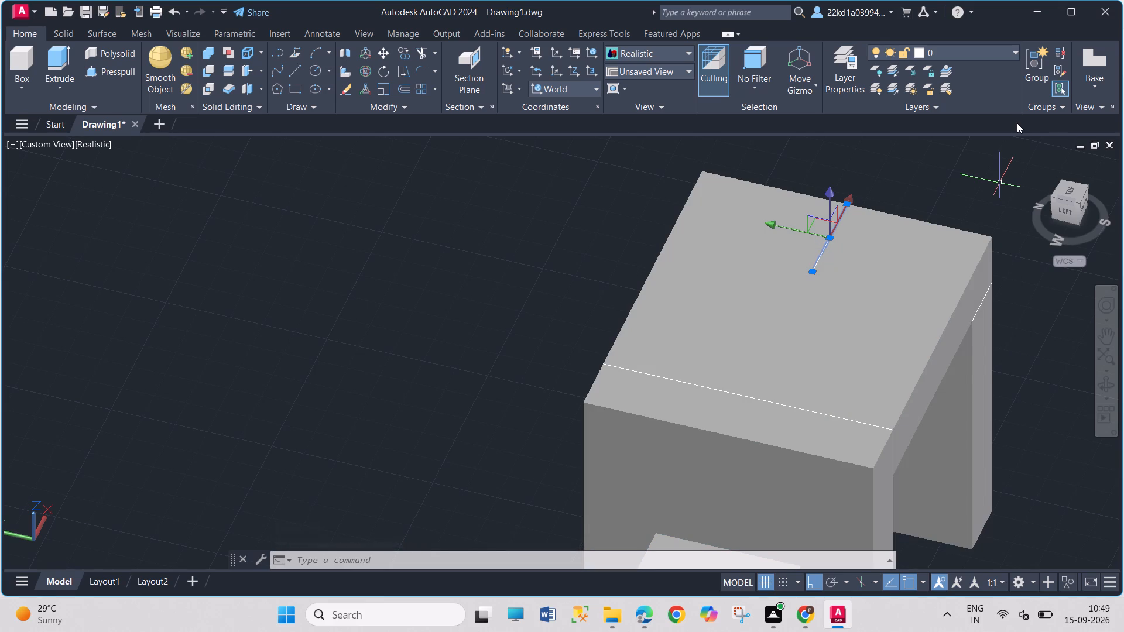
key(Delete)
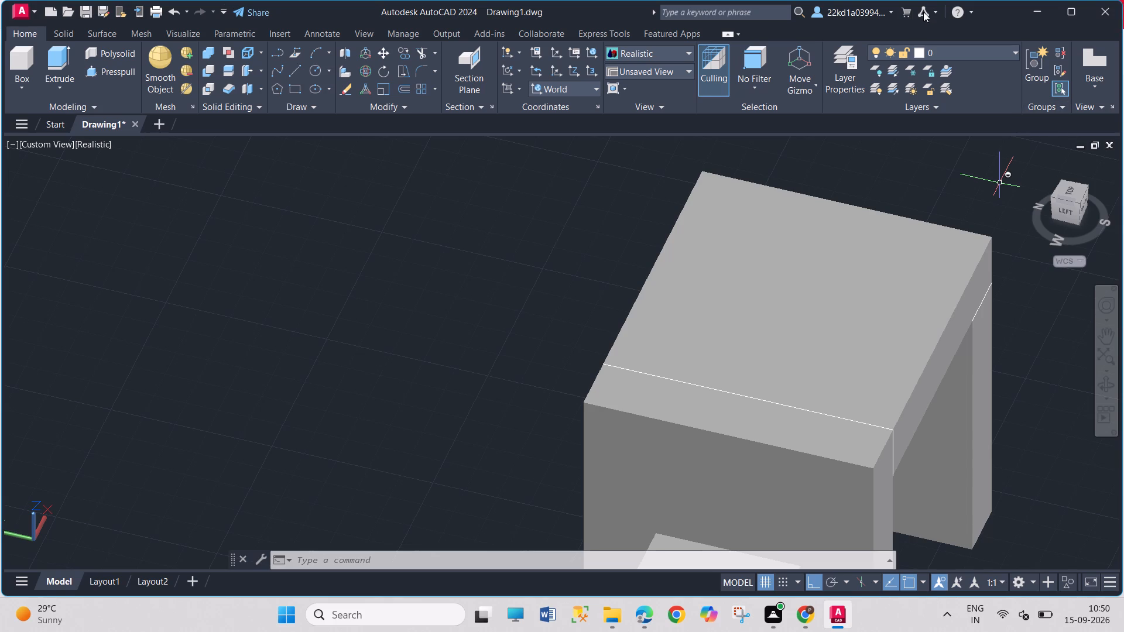
Draw a line along the side edge of the upper block's top face, from the far corner to the corner on the boss side.
ctrl+middle_drag(990, 200, 965, 197)
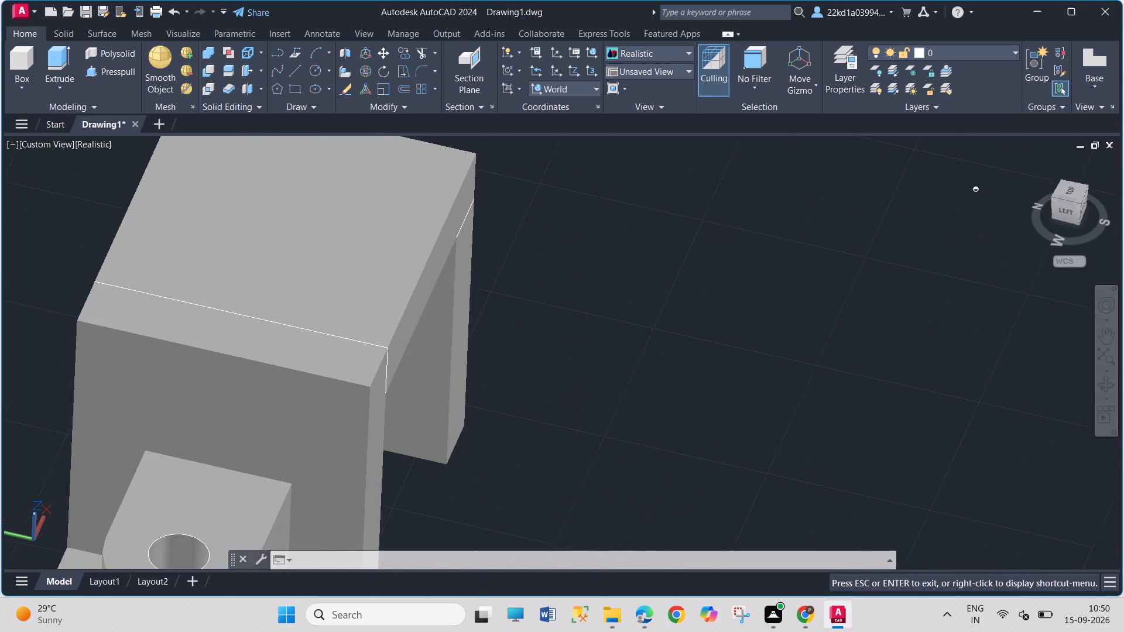
ctrl+middle_drag(965, 197, 981, 197)
scroll(893, 198, down, 1)
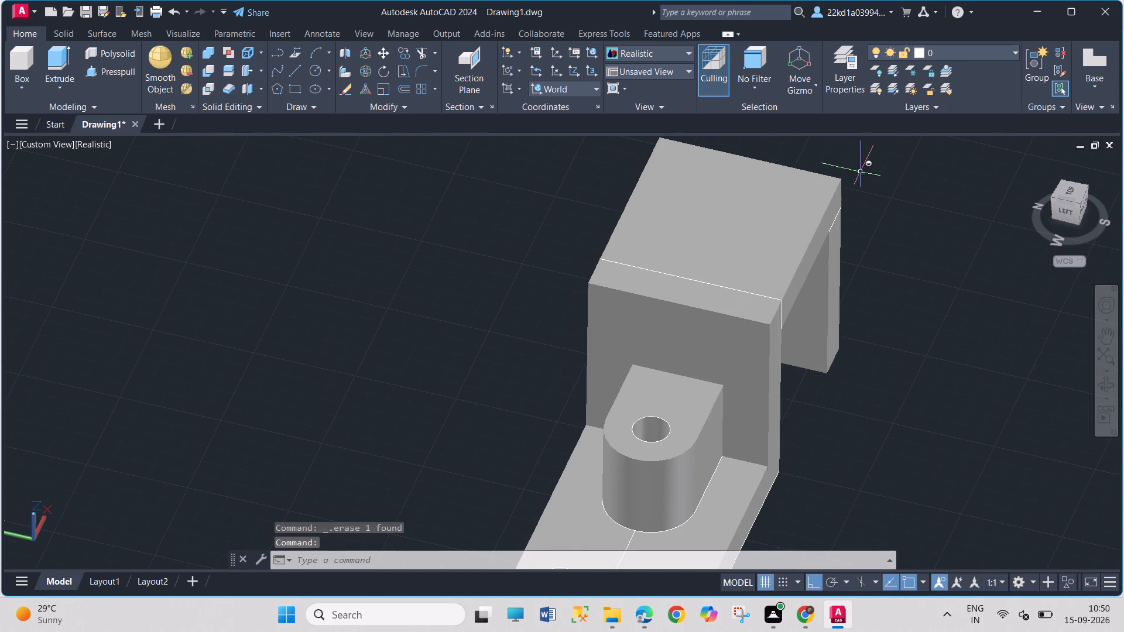
click(290, 74)
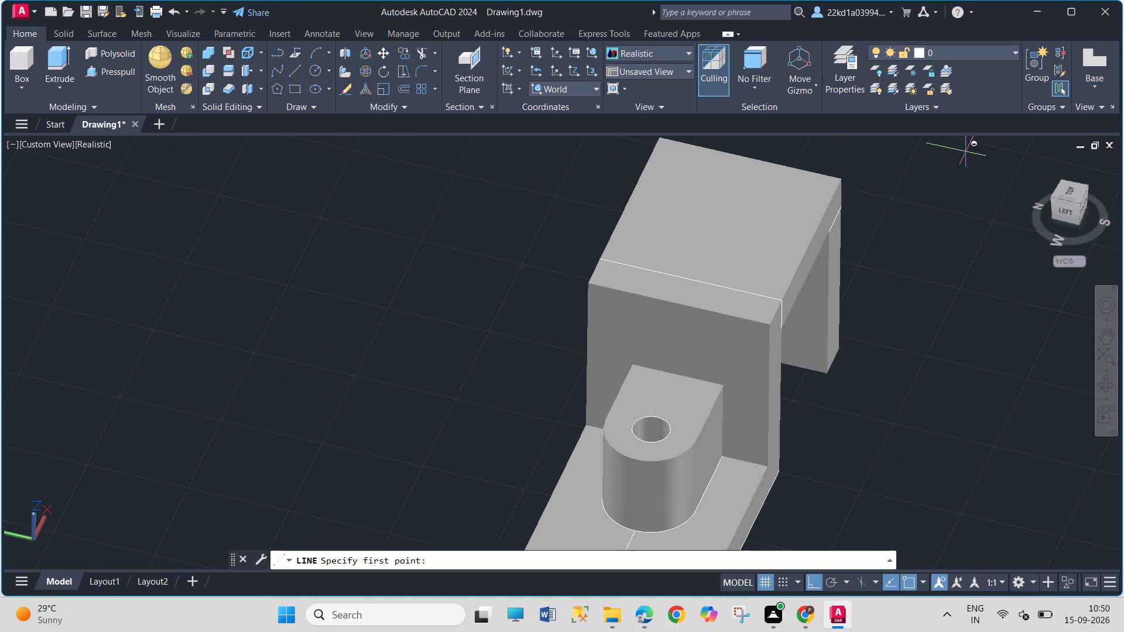
click(841, 177)
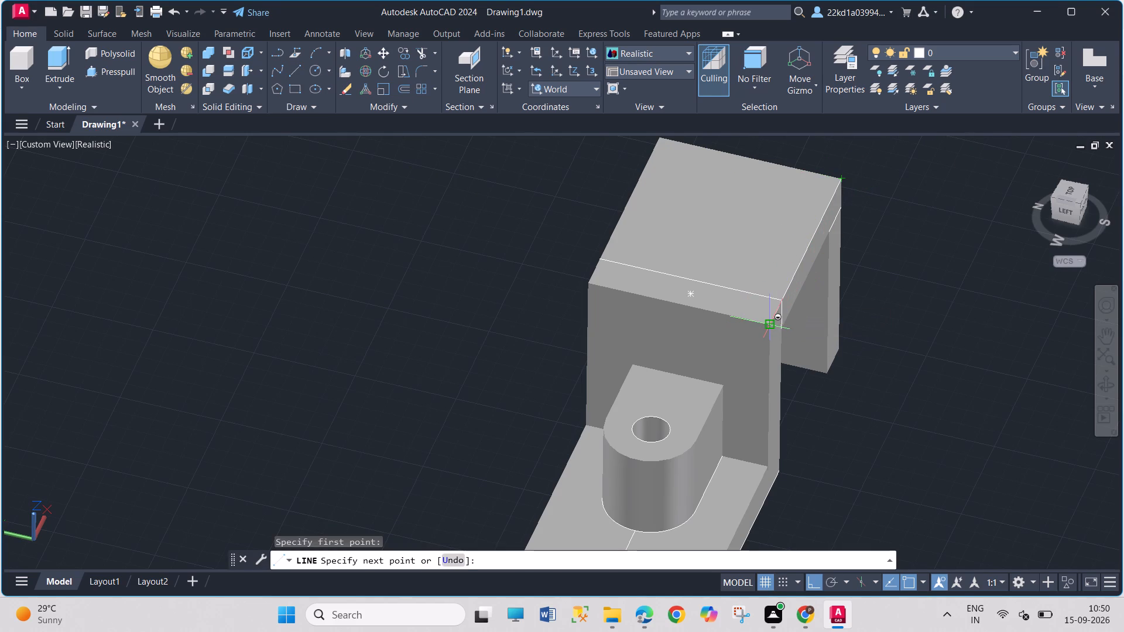
click(773, 327)
key(Escape)
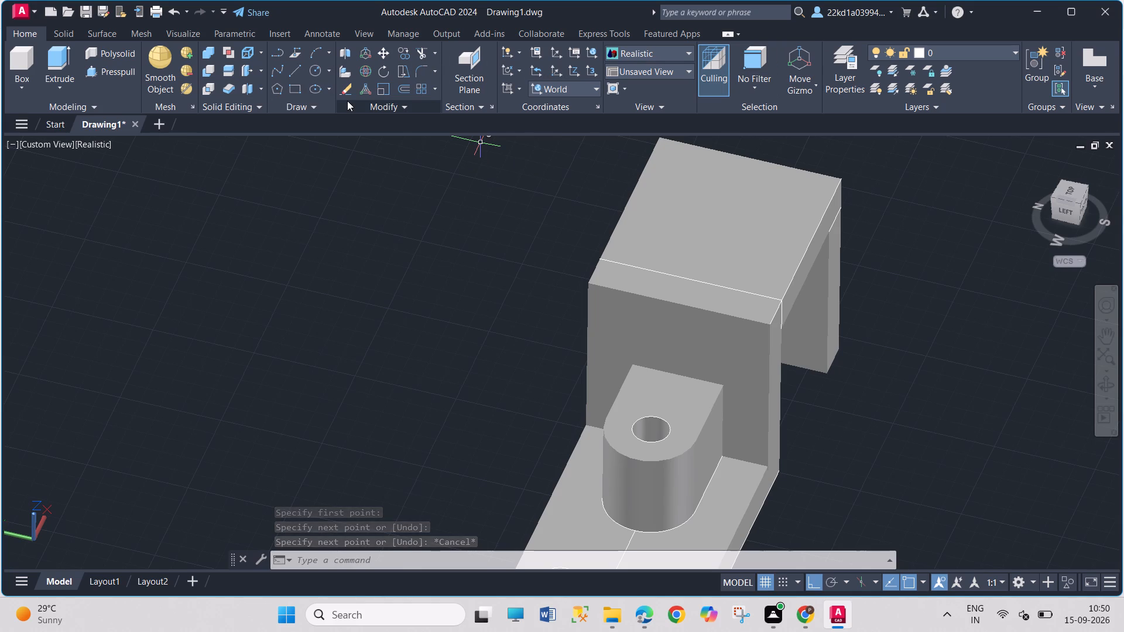
Dimension the length of the line on the top face's side edge, placing the dimension beside the bracket.
text(DIM)
key(Return)
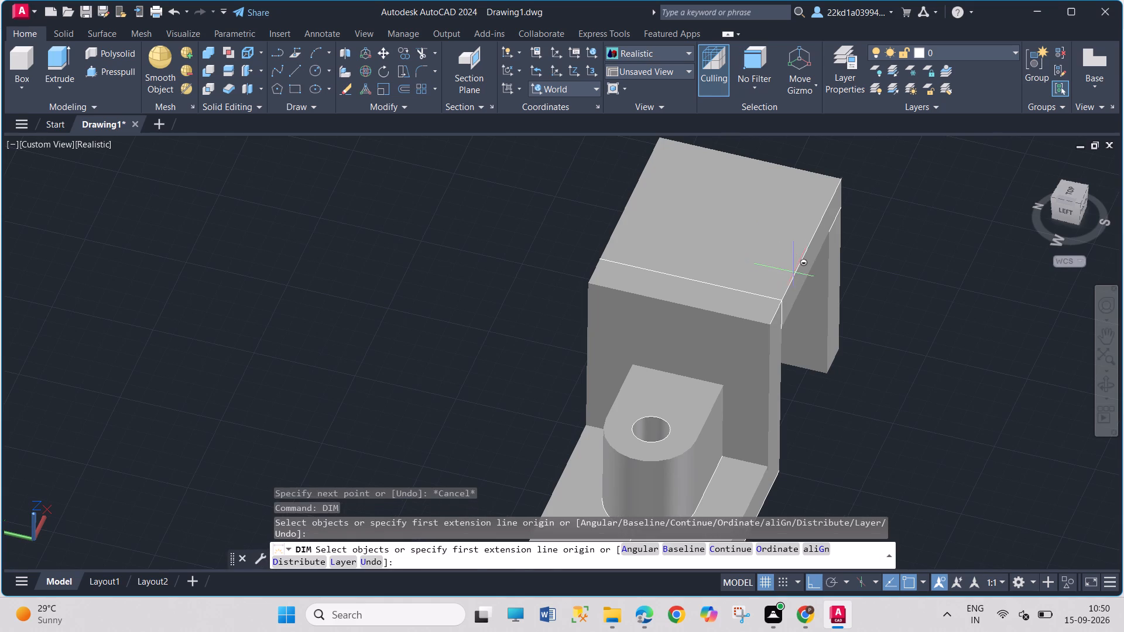
click(794, 273)
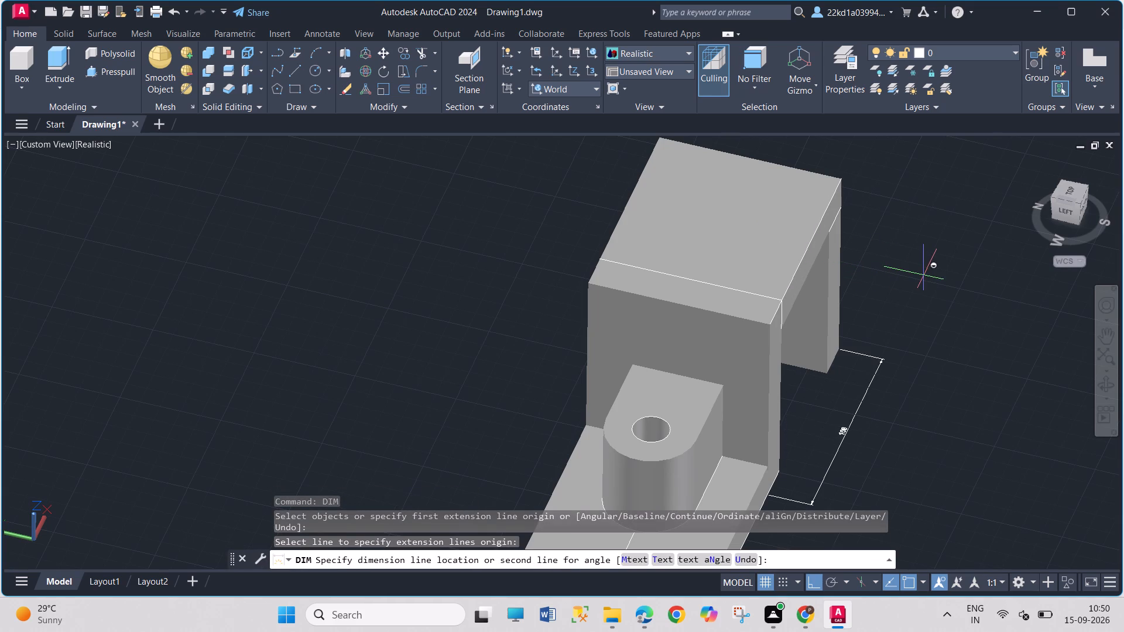
click(924, 276)
scroll(845, 449, up, 3)
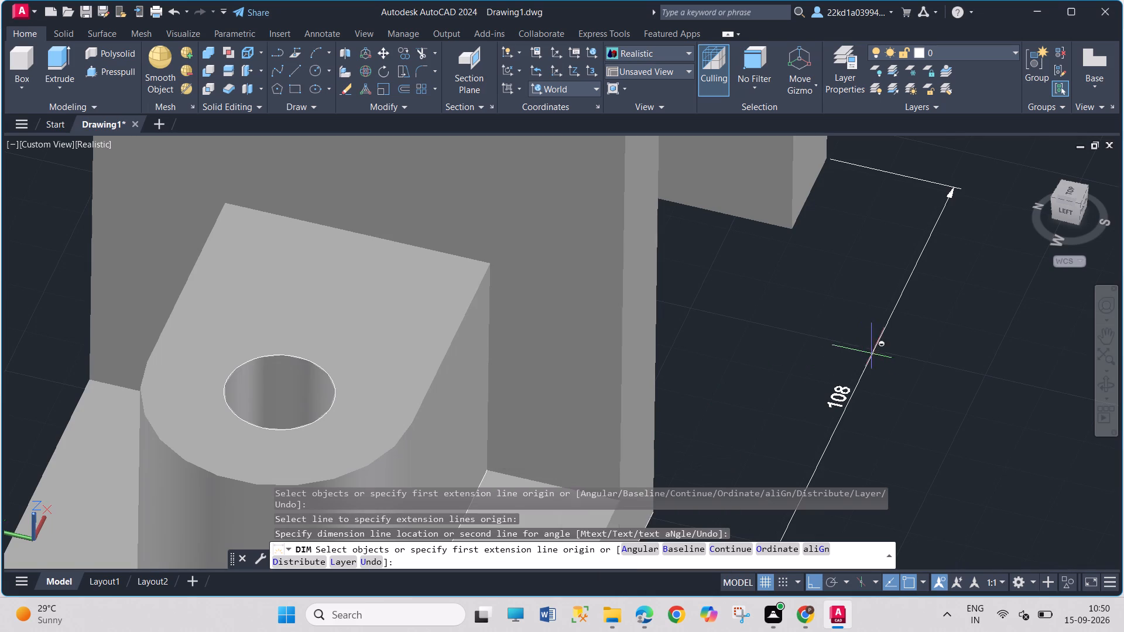
scroll(916, 361, down, 3)
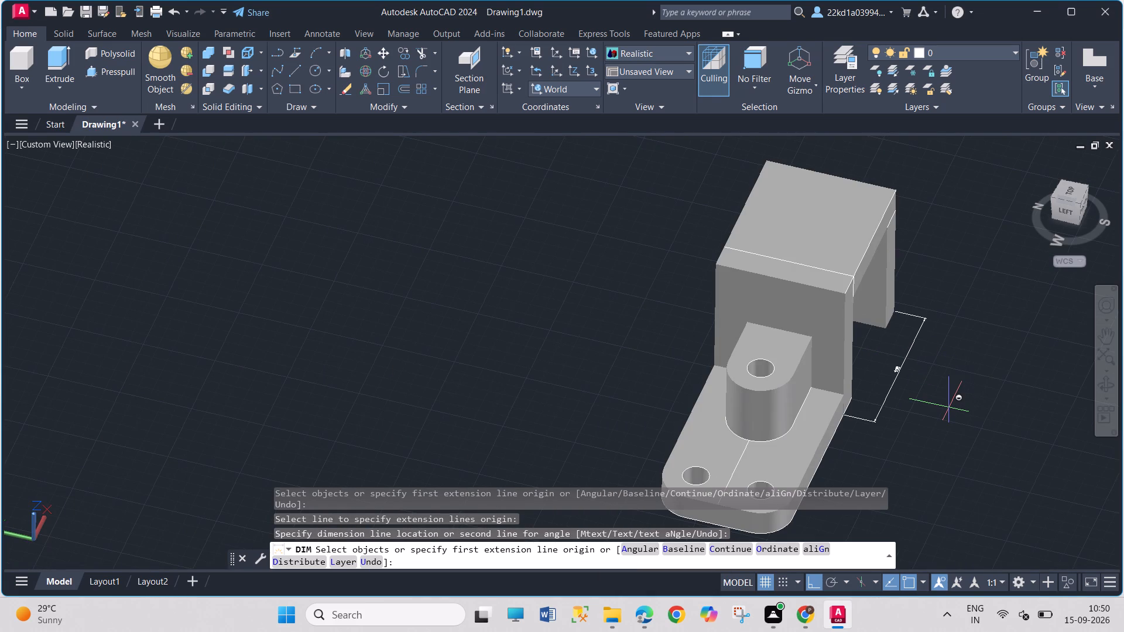
Undo the dimension placed beside the bracket for the upper block's side edge.
shift+middle_drag(948, 408, 861, 371)
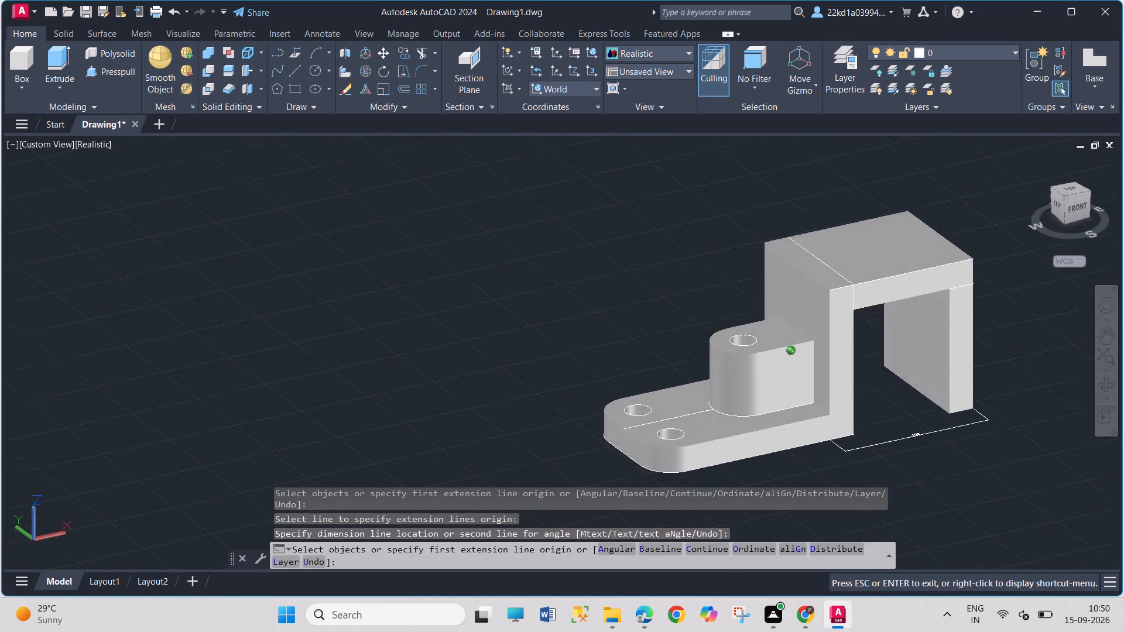
shift+middle_drag(861, 371, 839, 367)
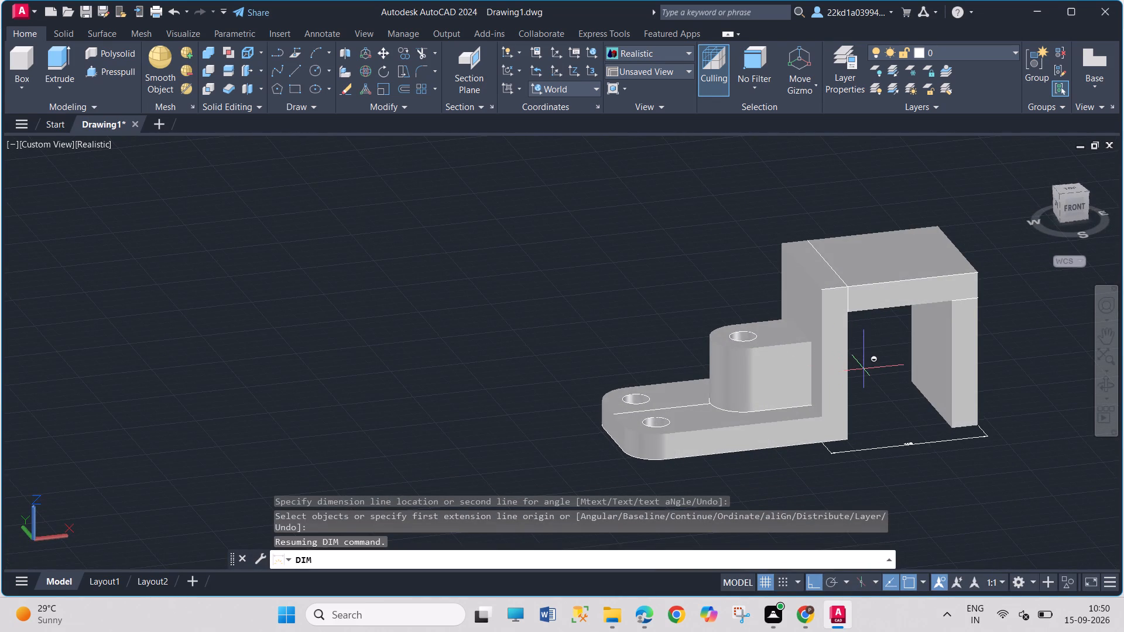
key(ctrl+z)
key(ctrl+z)
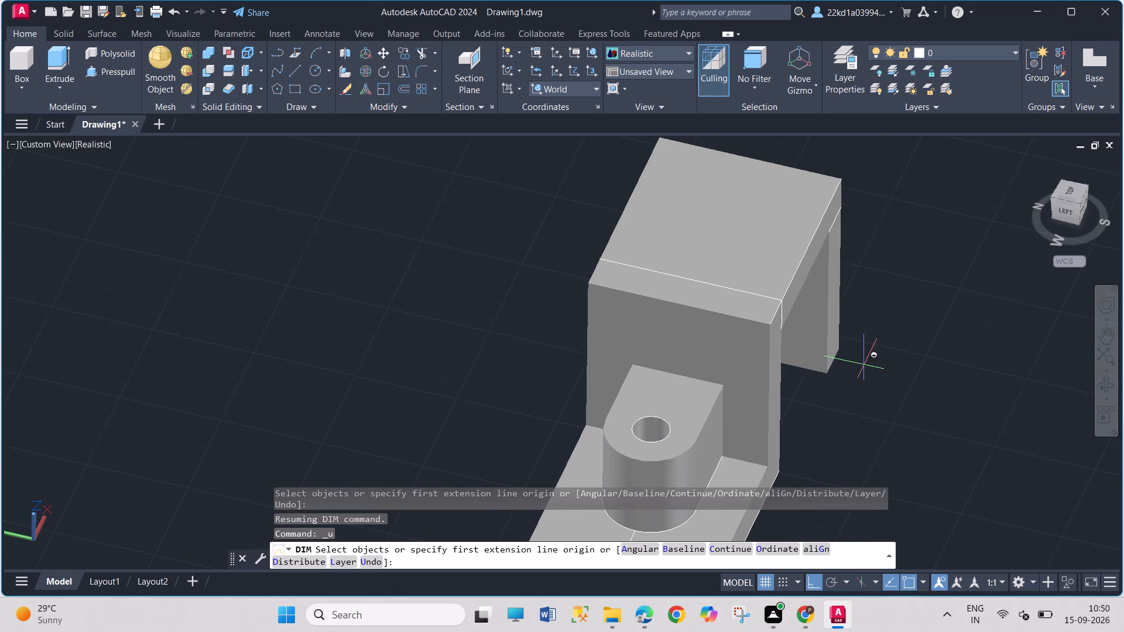
key(ctrl+z)
key(ctrl+z)
key(ctrl+z)
key(ctrl+z)
key(ctrl+z)
key(ctrl+z)
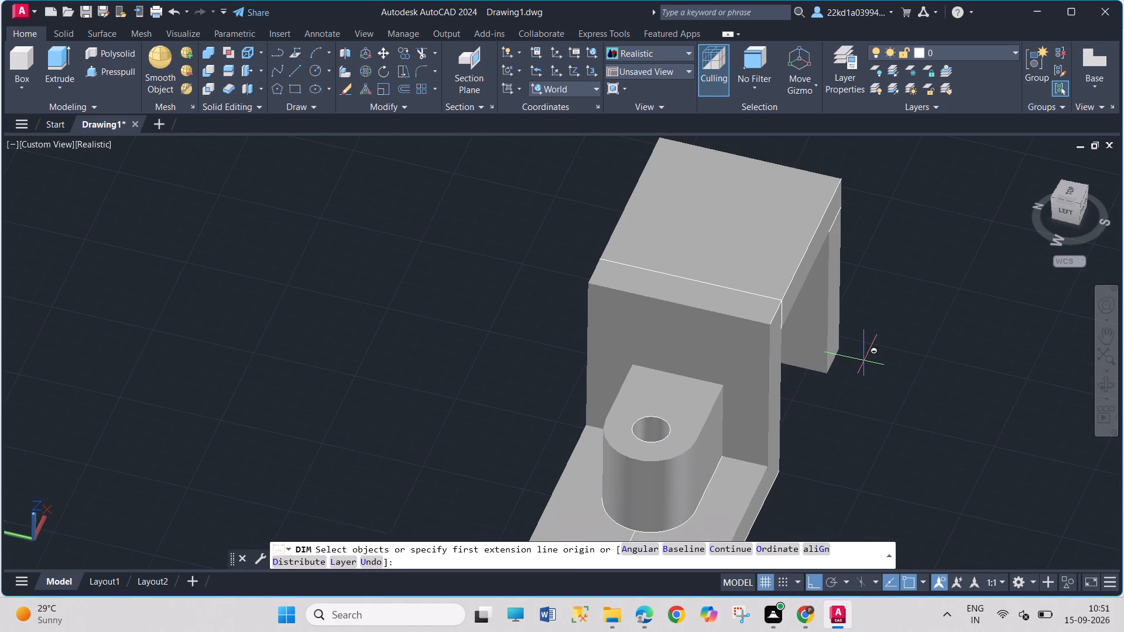
key(ctrl+z)
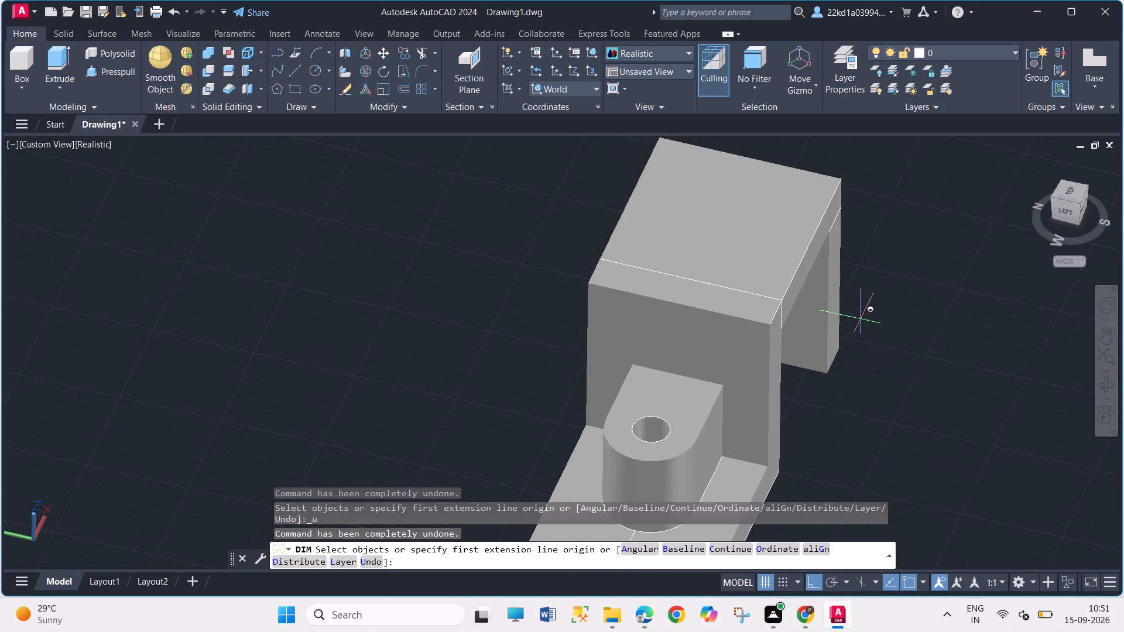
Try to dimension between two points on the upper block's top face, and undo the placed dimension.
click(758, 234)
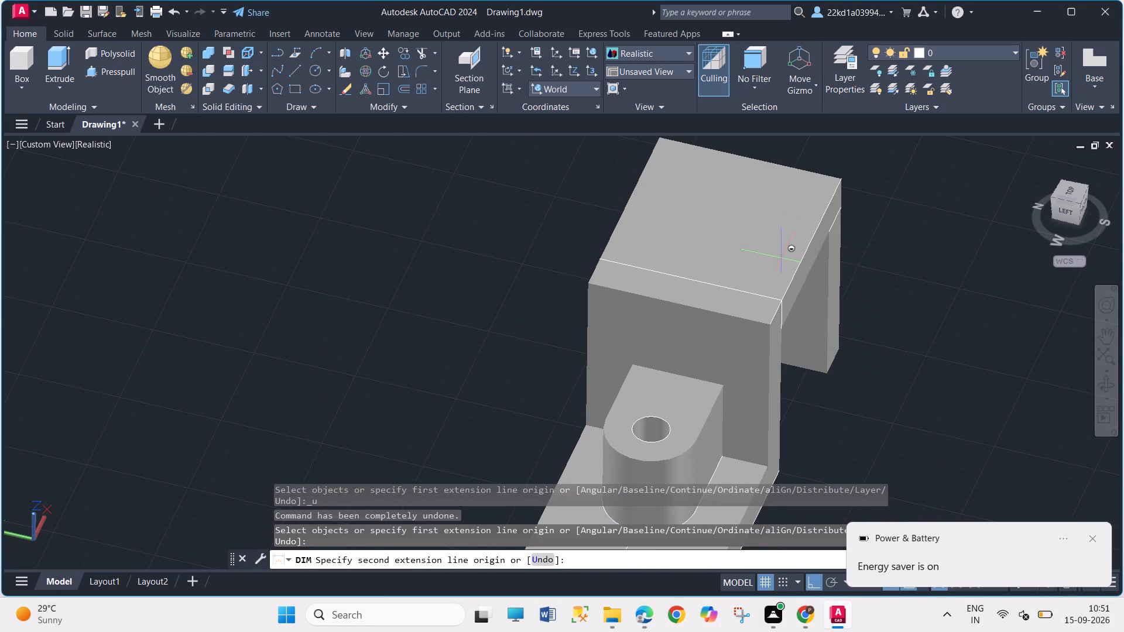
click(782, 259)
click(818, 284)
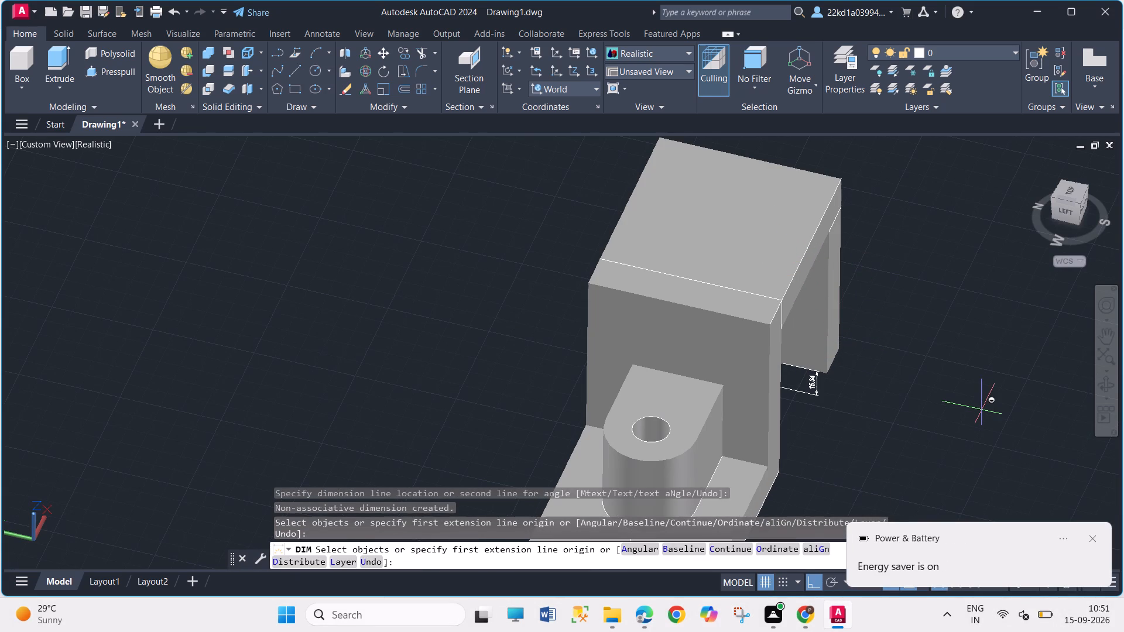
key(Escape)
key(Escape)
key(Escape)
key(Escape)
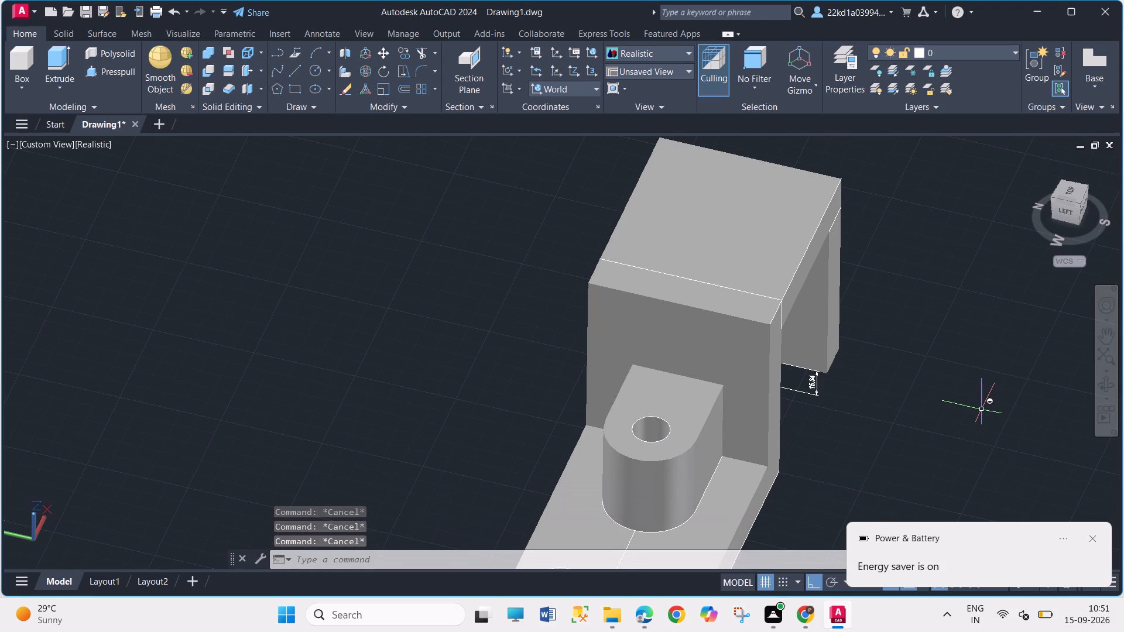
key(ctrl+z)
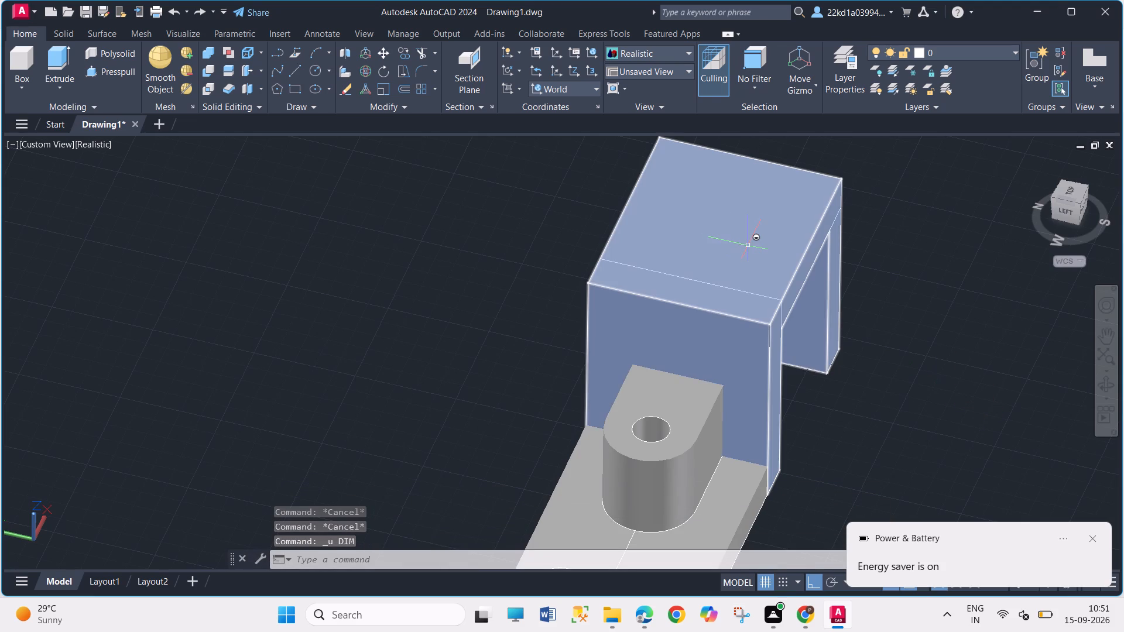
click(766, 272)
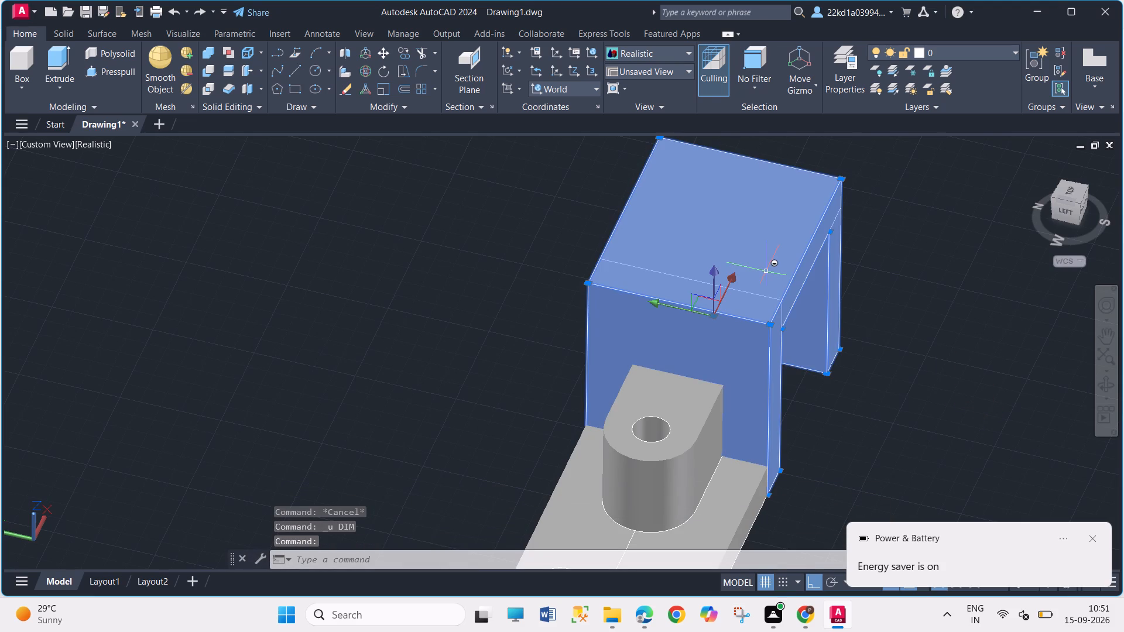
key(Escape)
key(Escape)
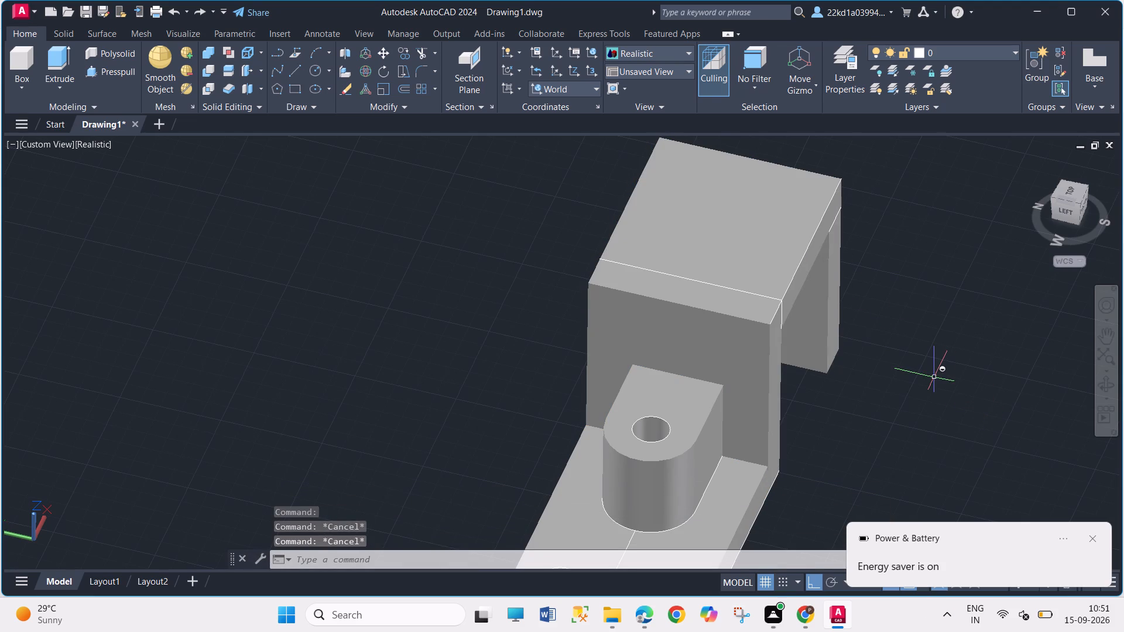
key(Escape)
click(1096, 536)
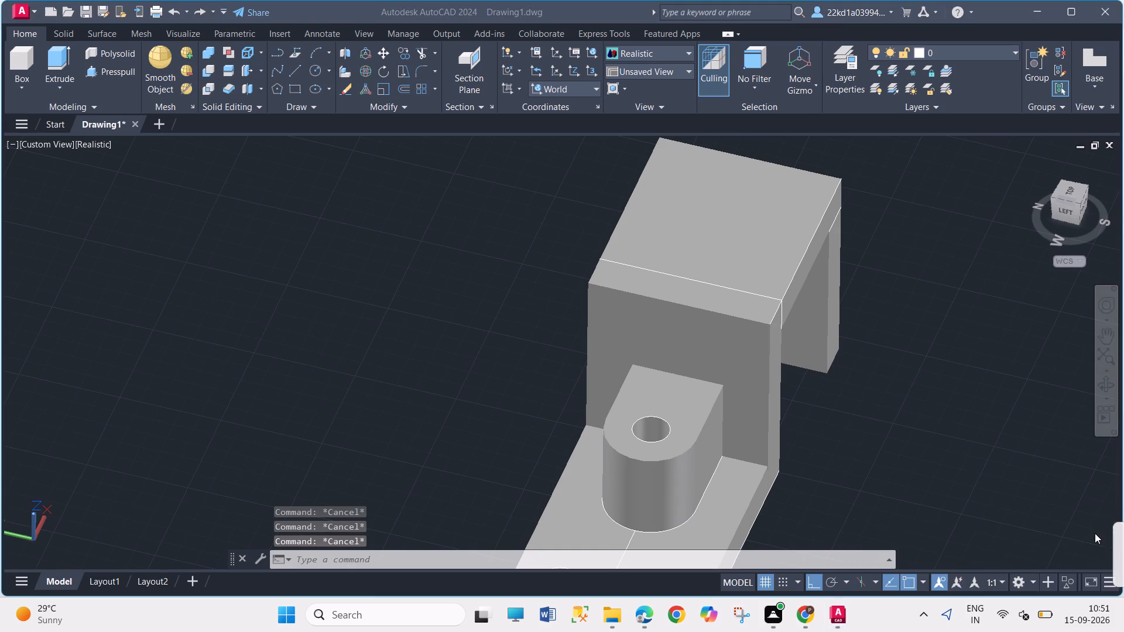
Undo the recent operations back through the top-face locating lines, the boss hole and the two base plate holes.
key(ctrl+z)
key(ctrl+z)
key(ctrl+z)
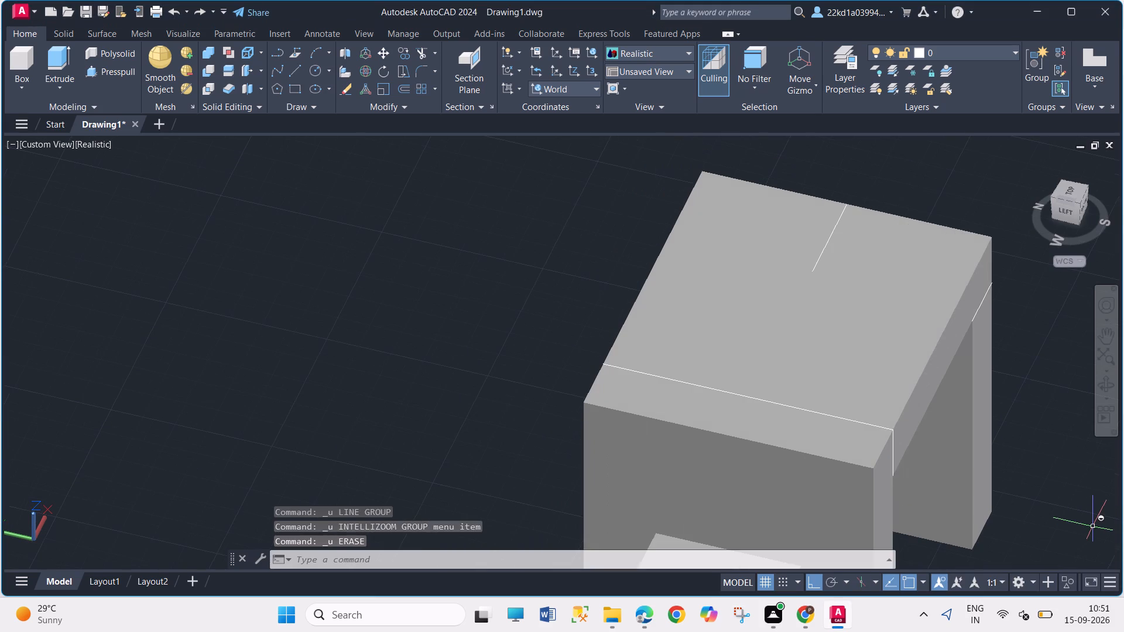
key(ctrl+z)
key(ctrl+z)
key(ctrl+z)
key(ctrl+z)
key(ctrl+z)
key(ctrl+z)
key(ctrl+z)
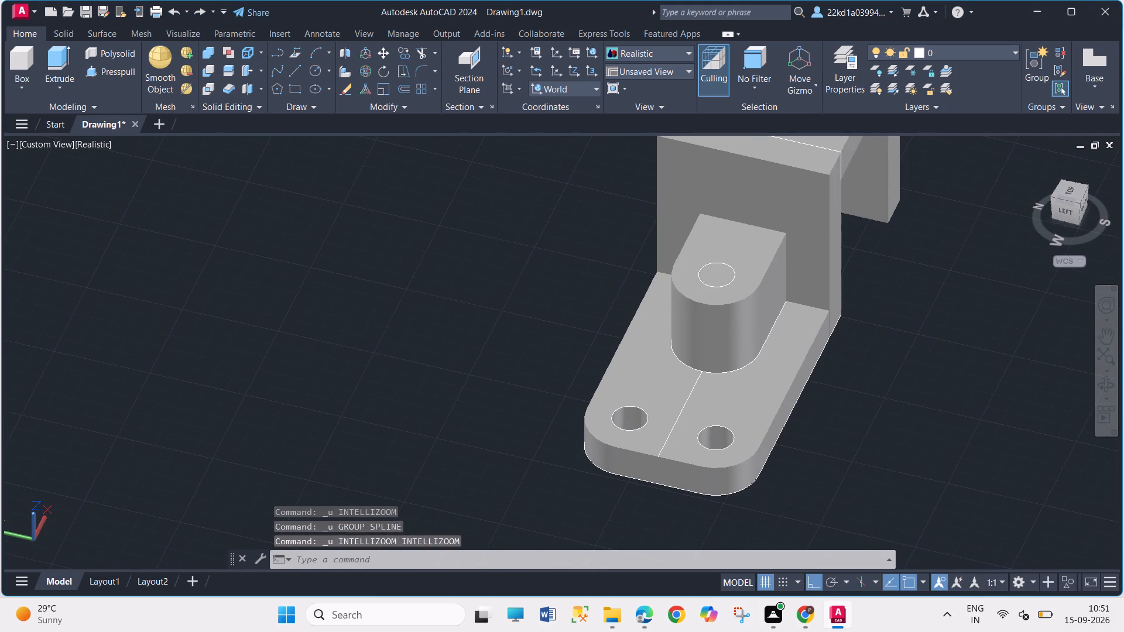
key(ctrl+z)
key(ctrl+z)
key(ctrl+z)
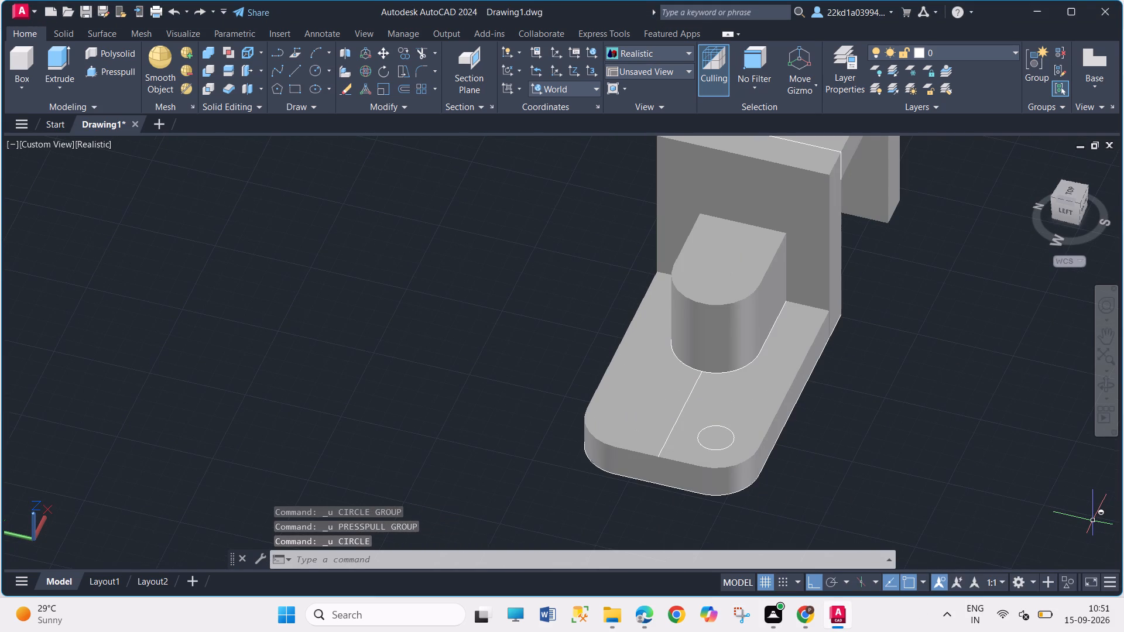
Redo the undone circle and Presspull operations that cut the base plate holes and the boss hole.
key(ctrl+y)
key(ctrl+y)
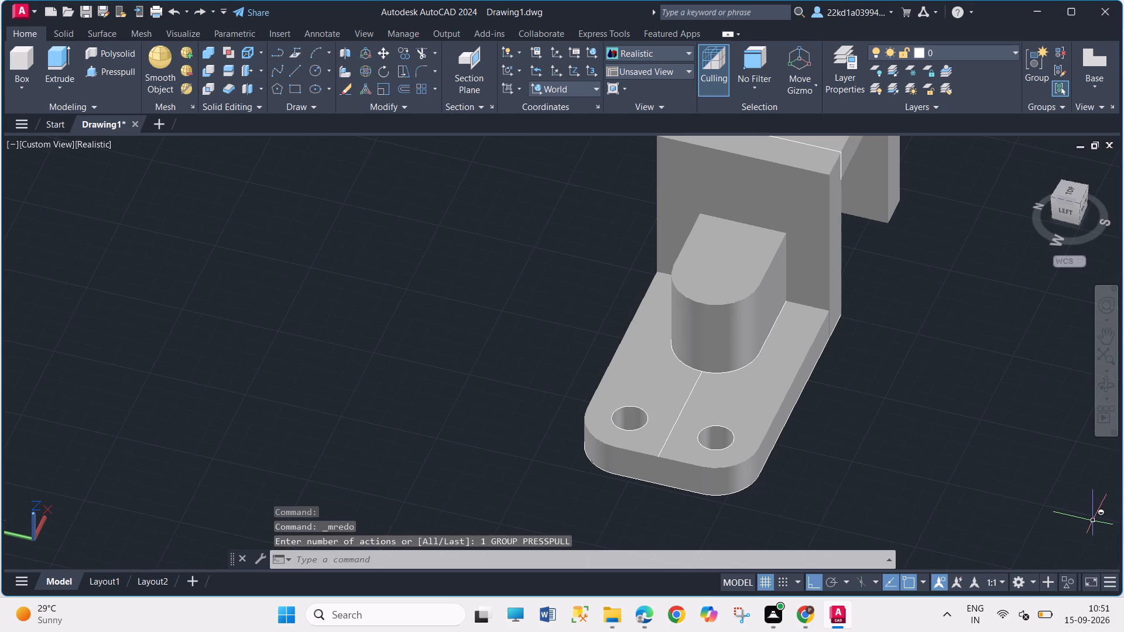
key(ctrl+y)
key(ctrl+y)
Delete the upper block solid formed by the two walls and the top plate.
scroll(867, 400, down, 2)
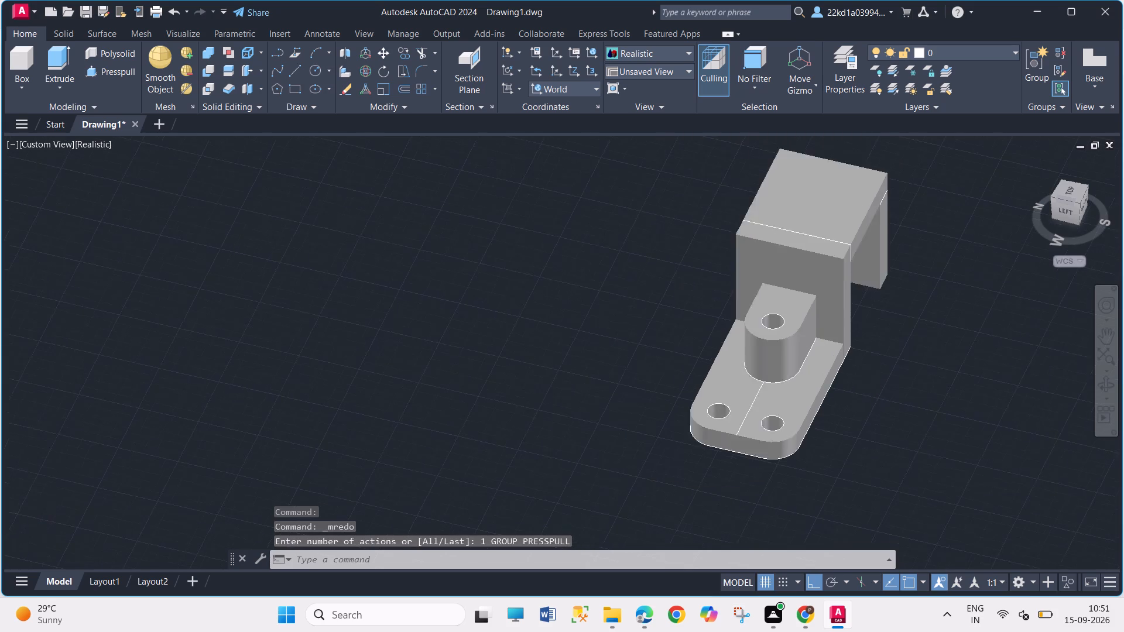
scroll(910, 382, up, 2)
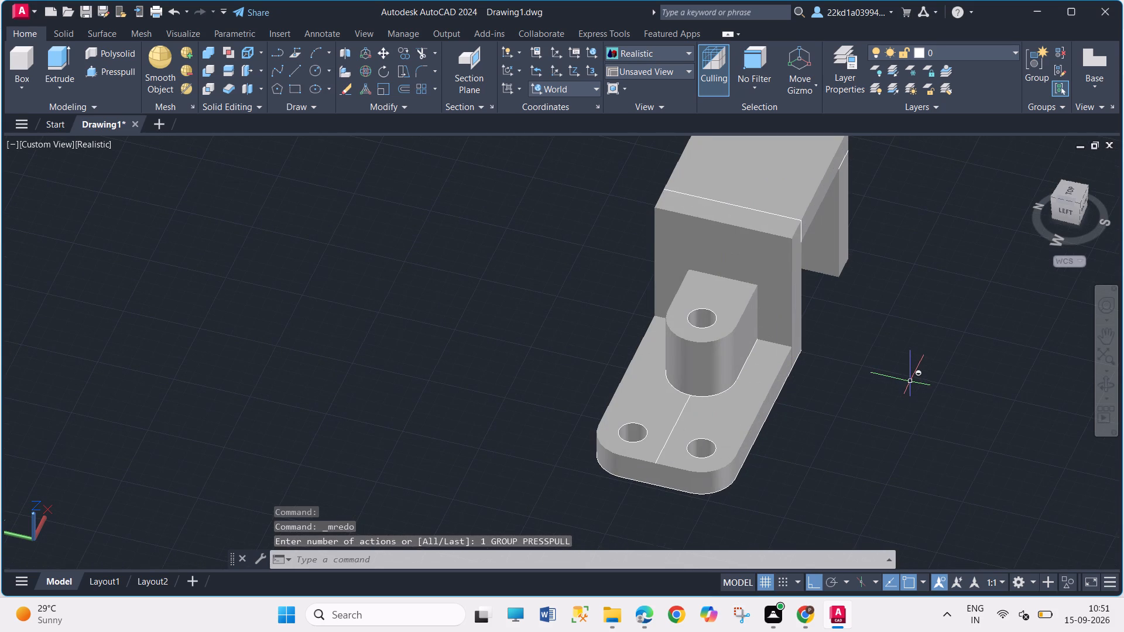
shift+middle_drag(910, 382, 759, 362)
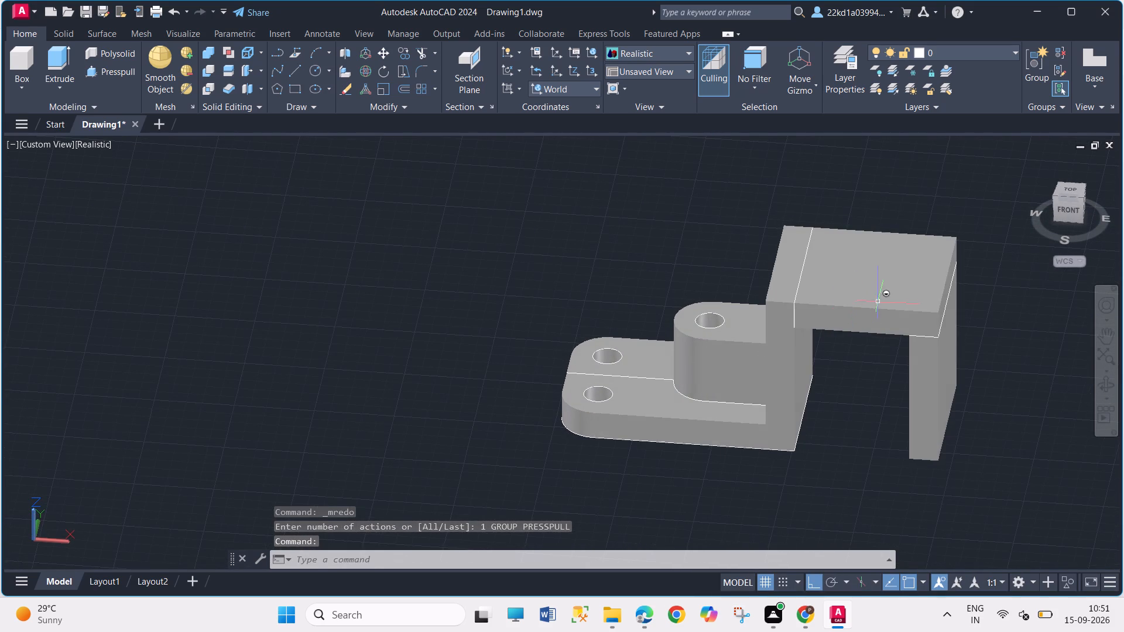
click(878, 302)
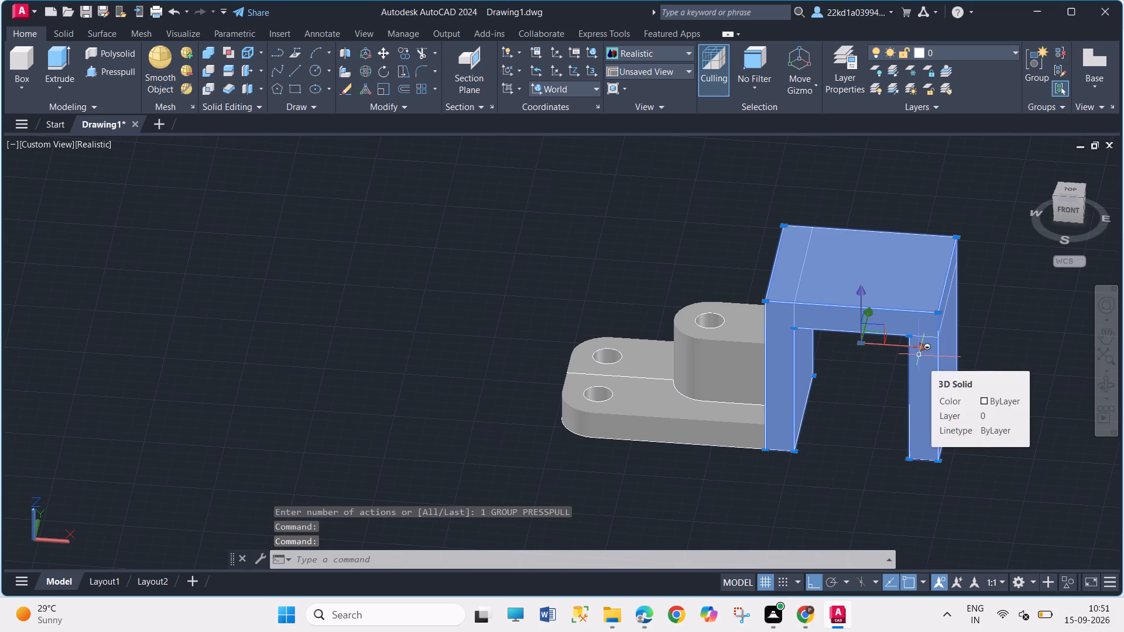
key(Delete)
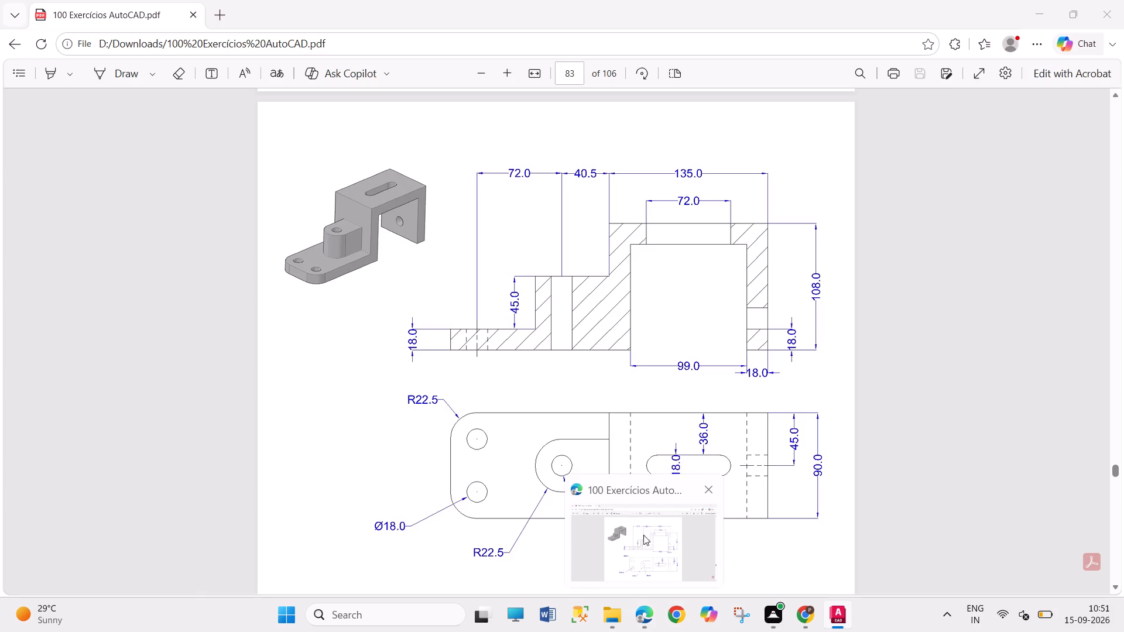
Presspull the narrow rectangle at the boss end of the base plate upward by 108 to rebuild the upright wall.
click(116, 68)
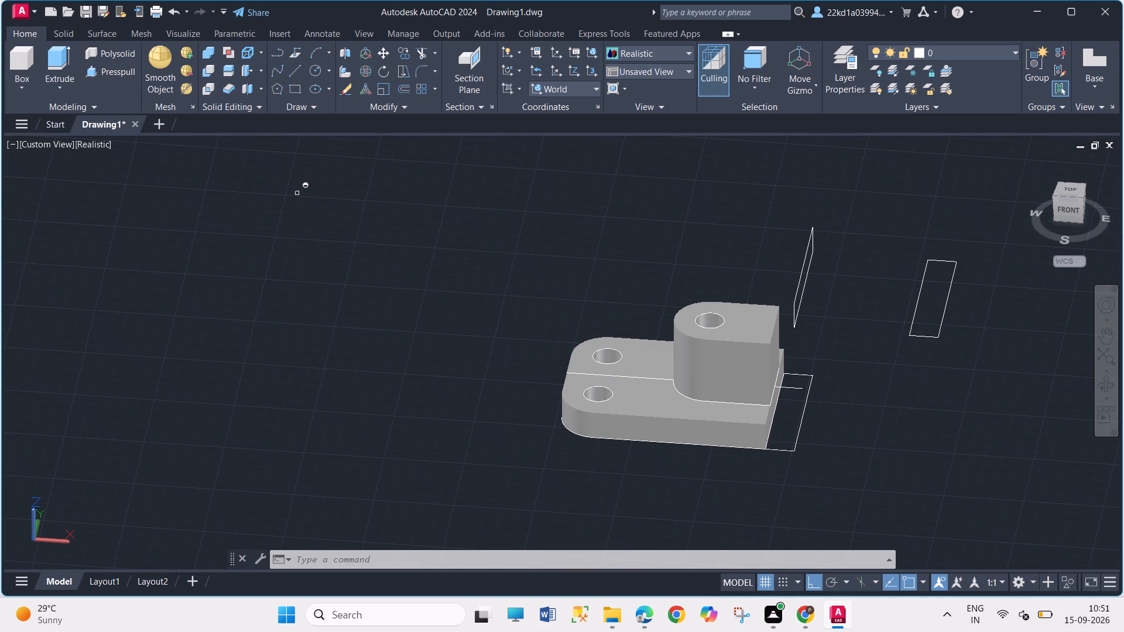
click(796, 430)
text(108)
key(Return)
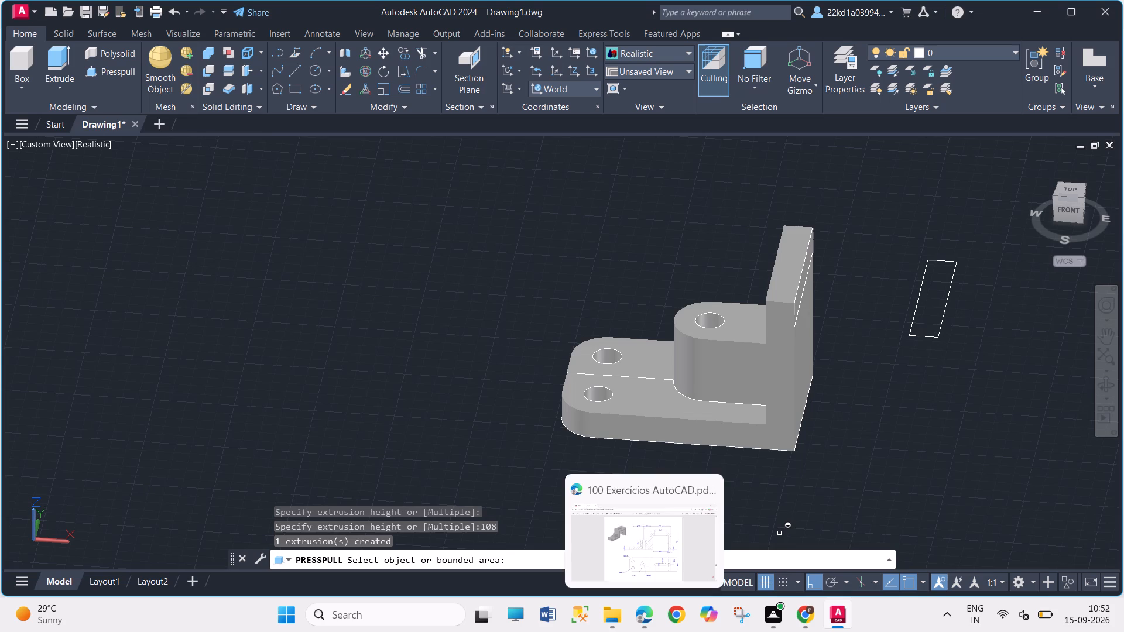
Presspull the strip outline at the top of the upright wall outward by 117 to form the top plate.
click(807, 270)
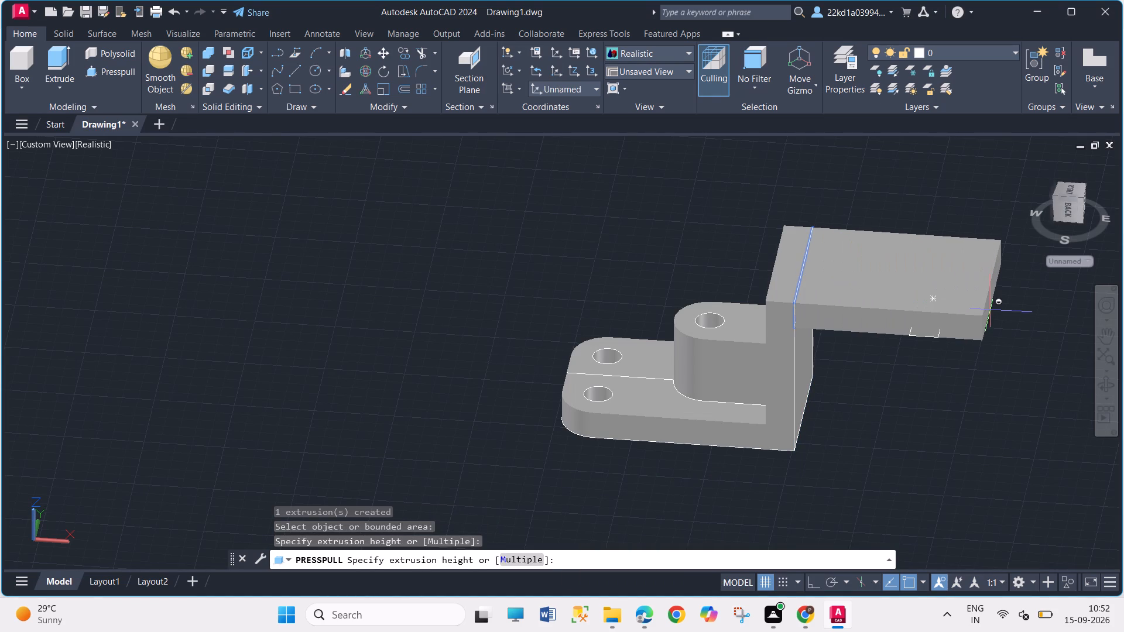
text(117)
key(Return)
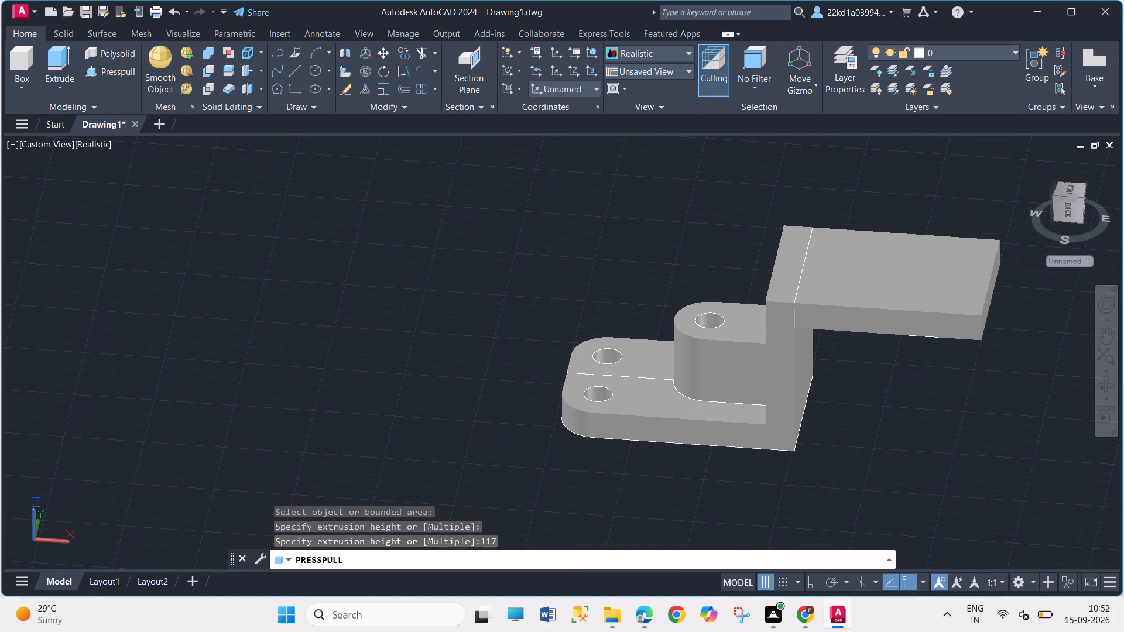
key(Escape)
key(Escape)
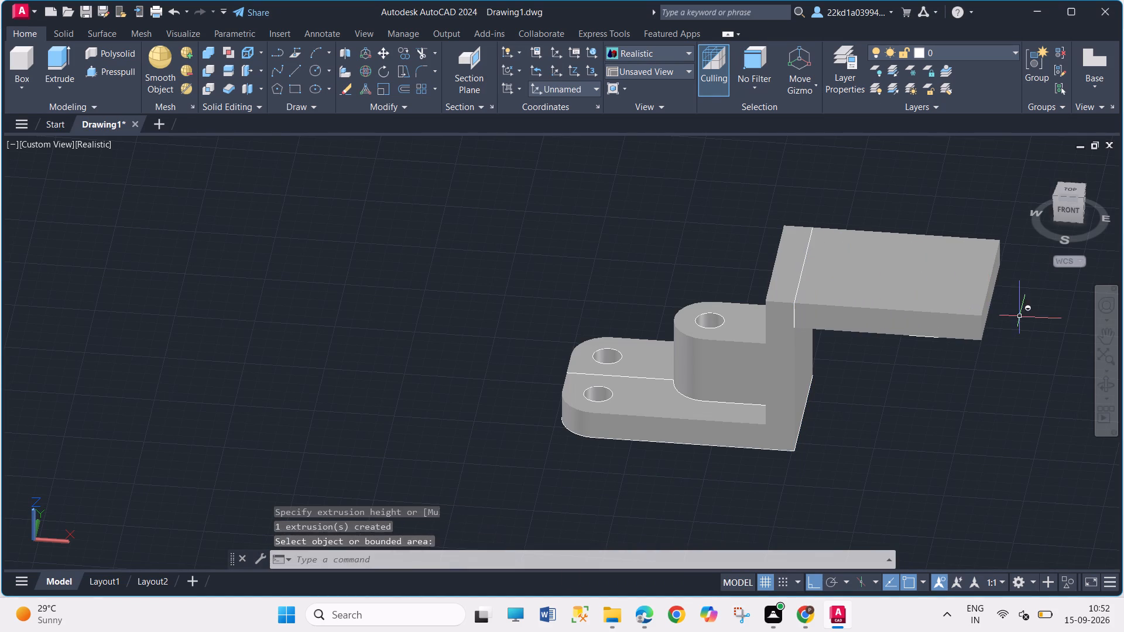
Move the rectangle polyline on the top plate's underside by its corner to the plate's outer lower corner.
shift+middle_drag(893, 415, 815, 318)
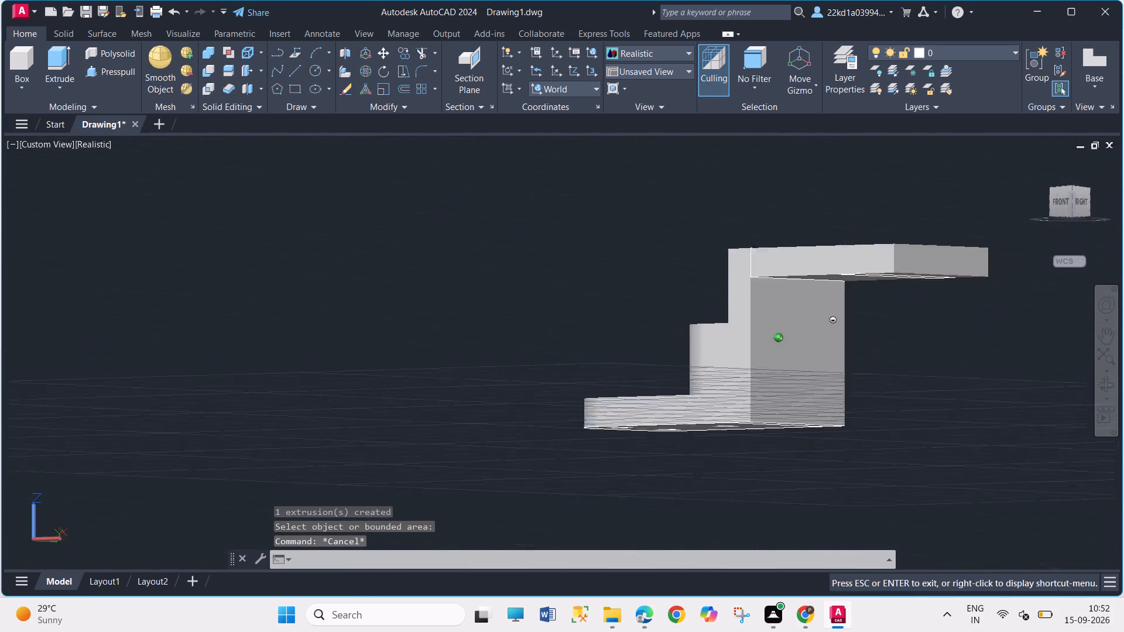
shift+middle_drag(815, 318, 752, 286)
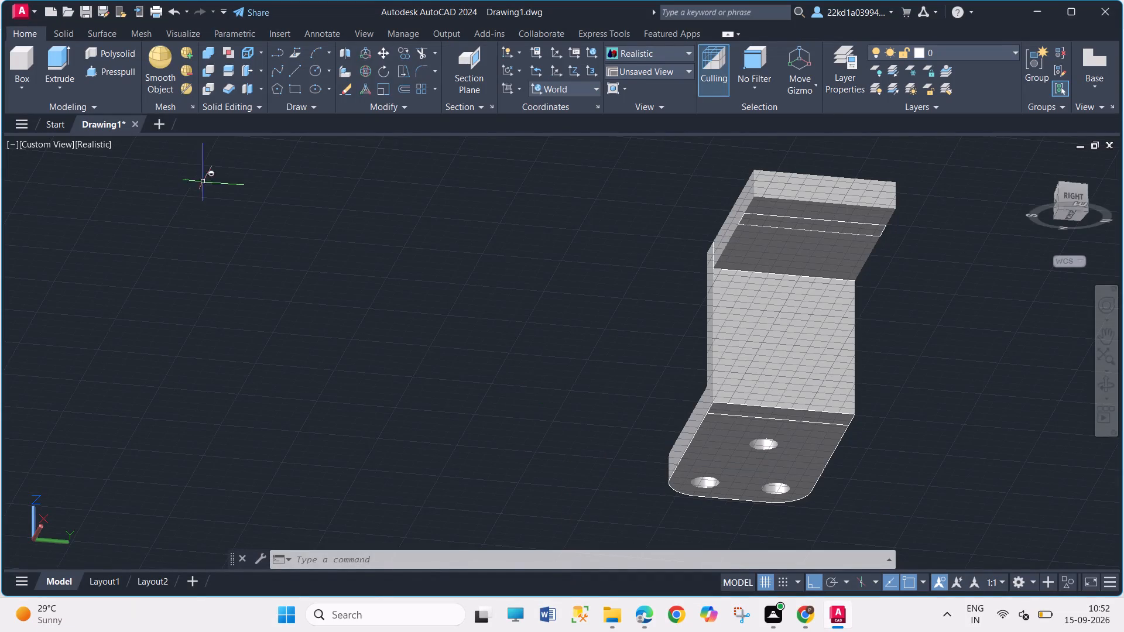
scroll(917, 171, up, 2)
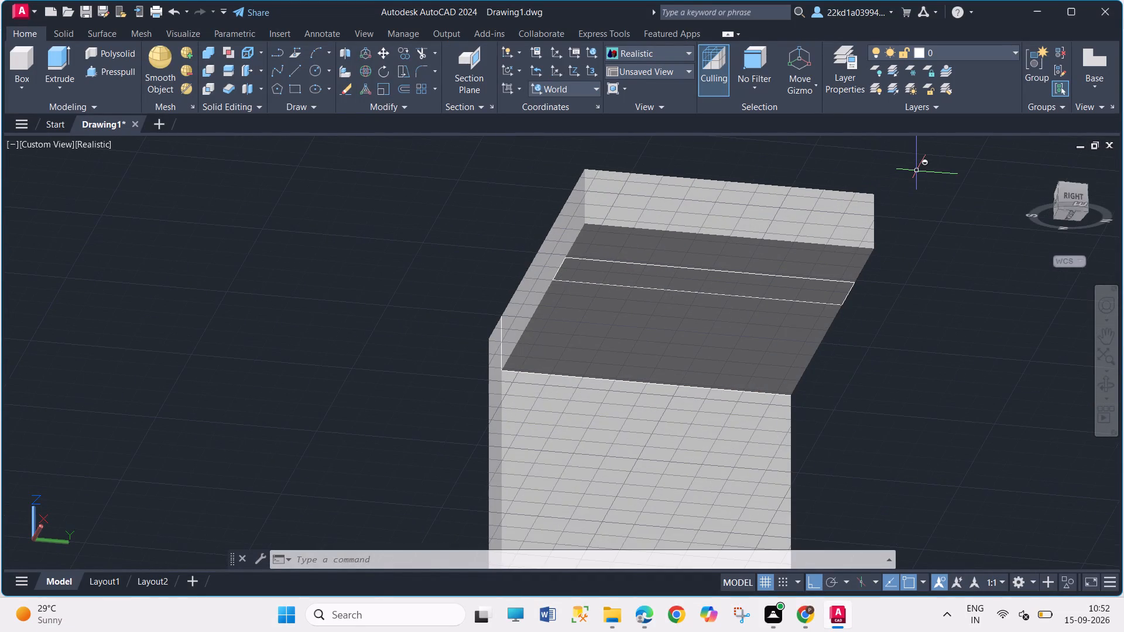
click(779, 276)
click(832, 333)
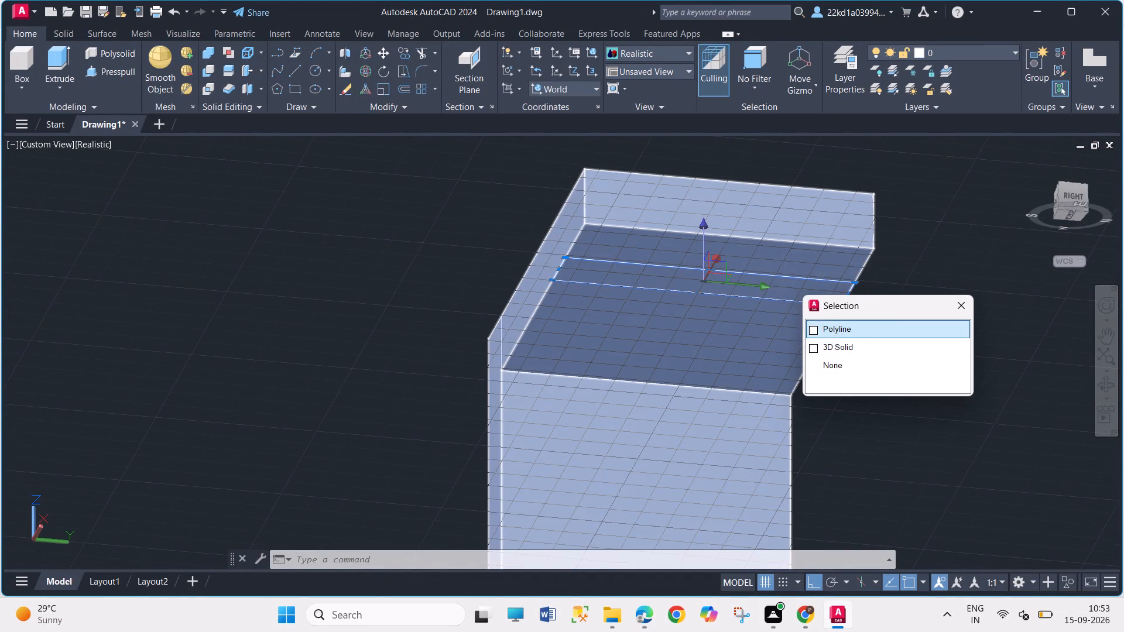
key(m)
key(Return)
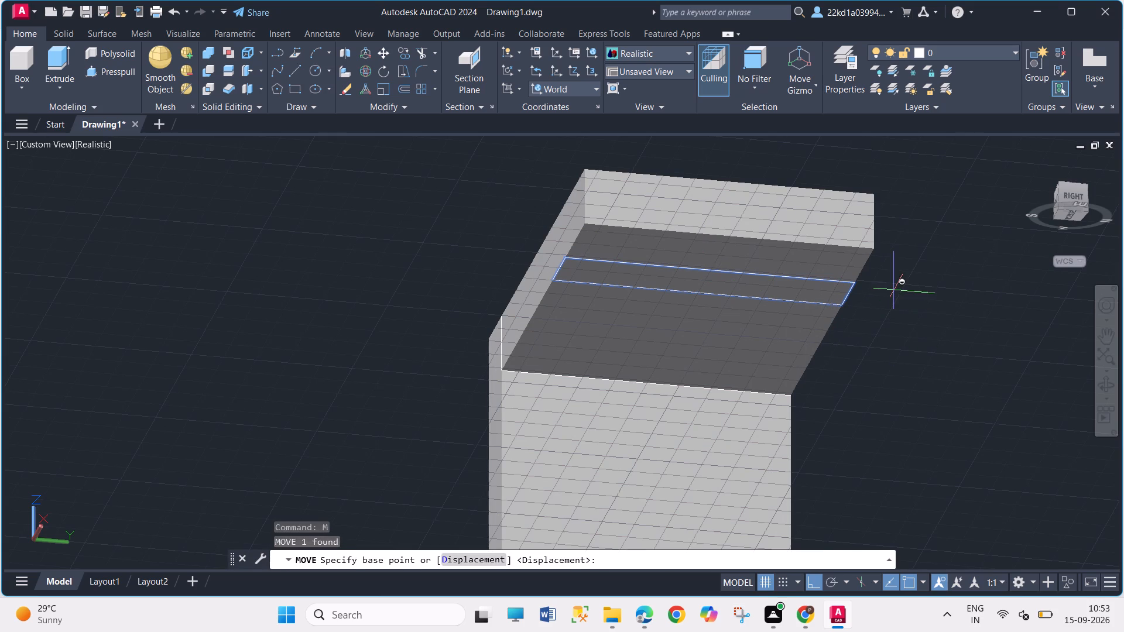
click(855, 284)
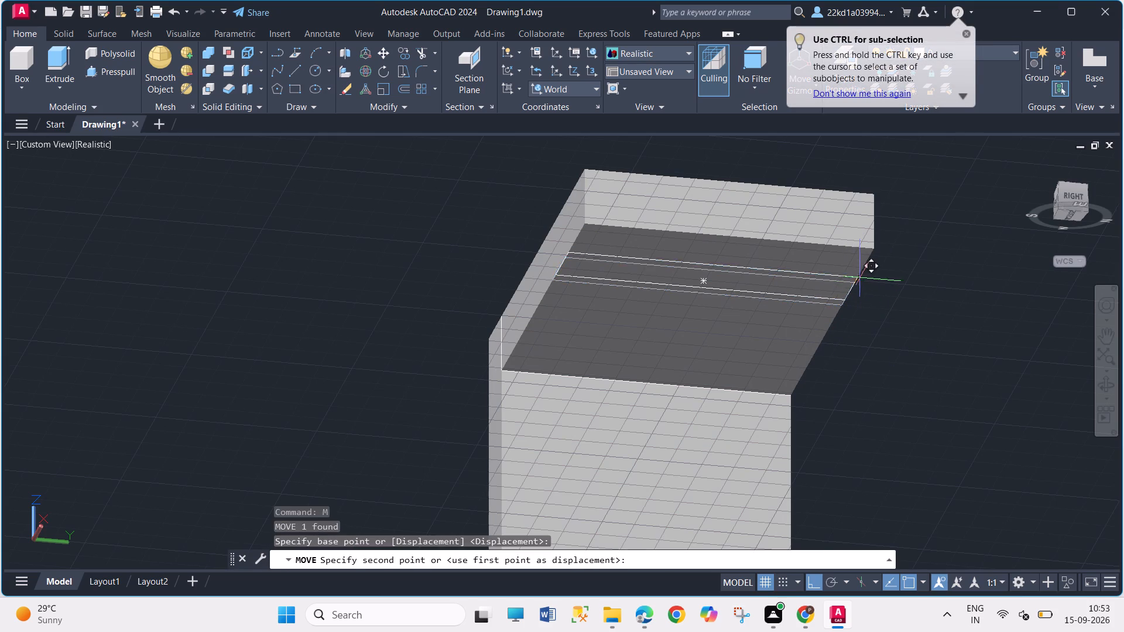
click(878, 250)
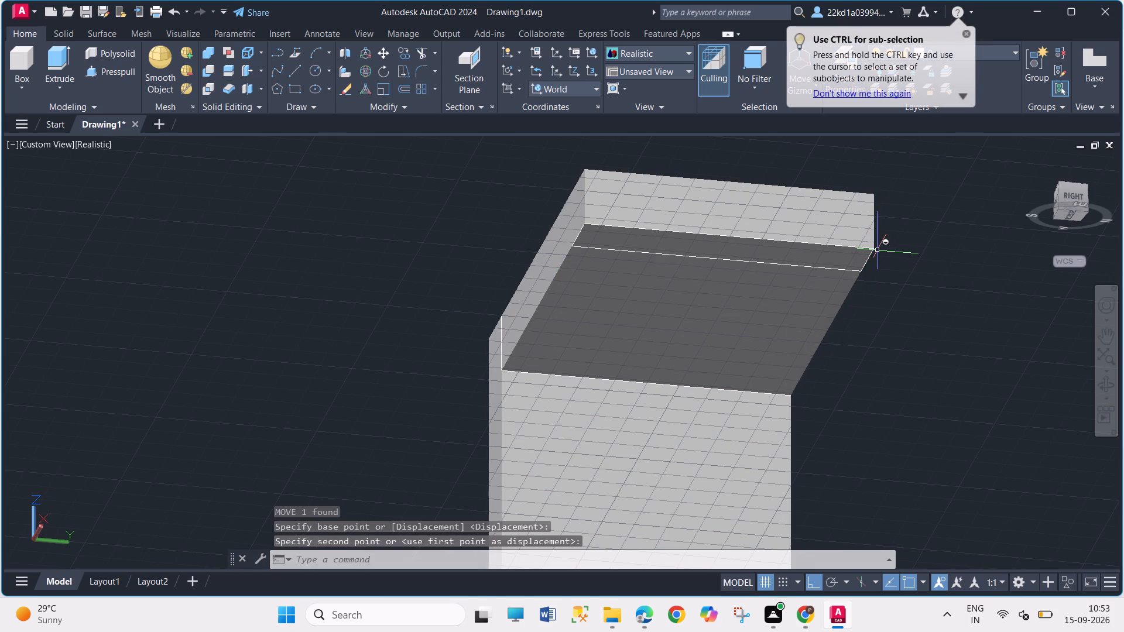
Presspull the narrow rectangle at the outer end of the top plate's underside downward by 90 to form the outer wall.
click(98, 73)
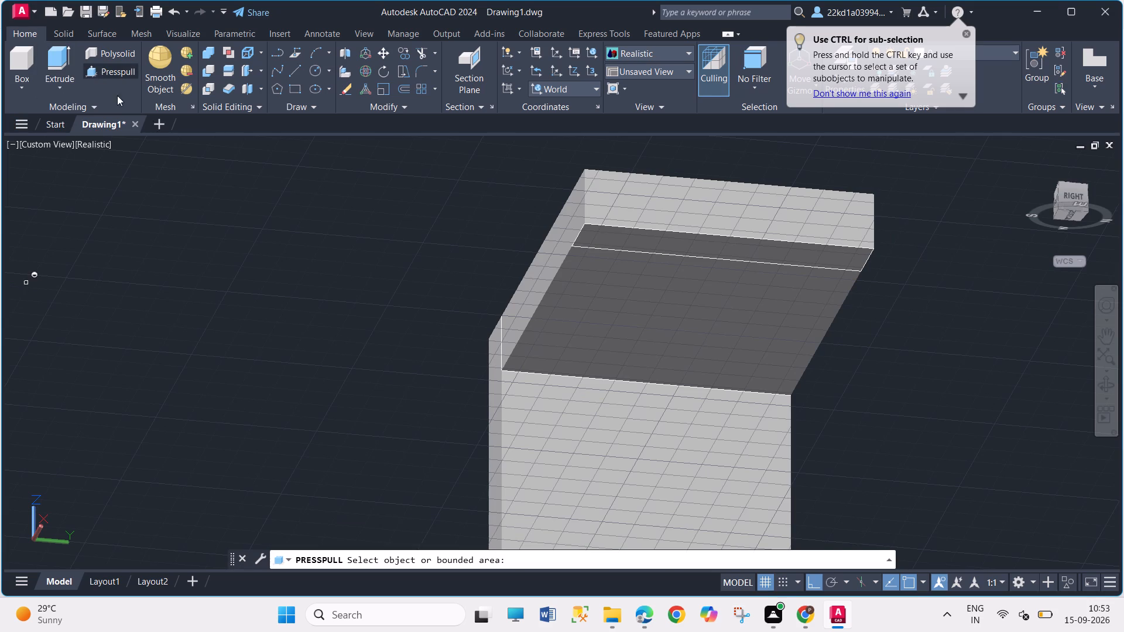
click(734, 252)
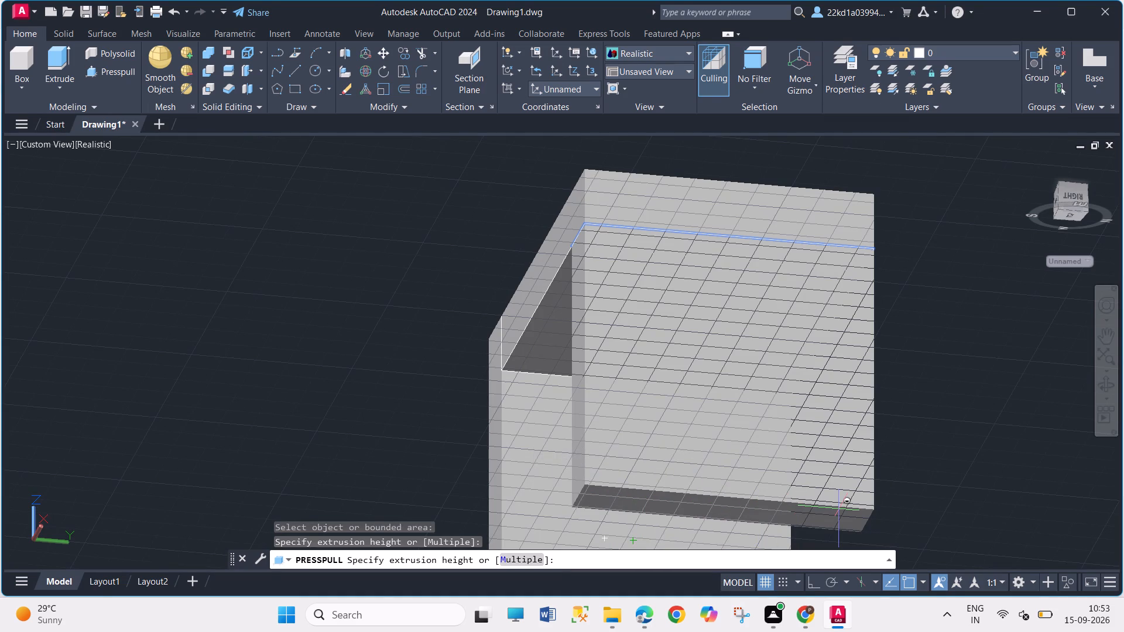
text(90)
key(Return)
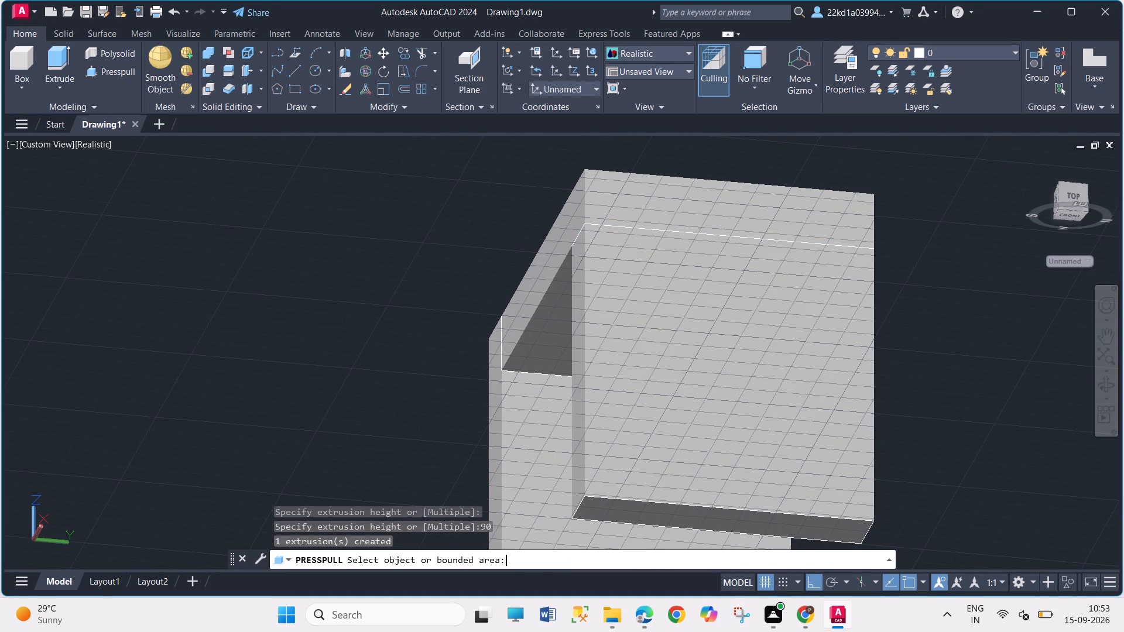
key(Escape)
key(Escape)
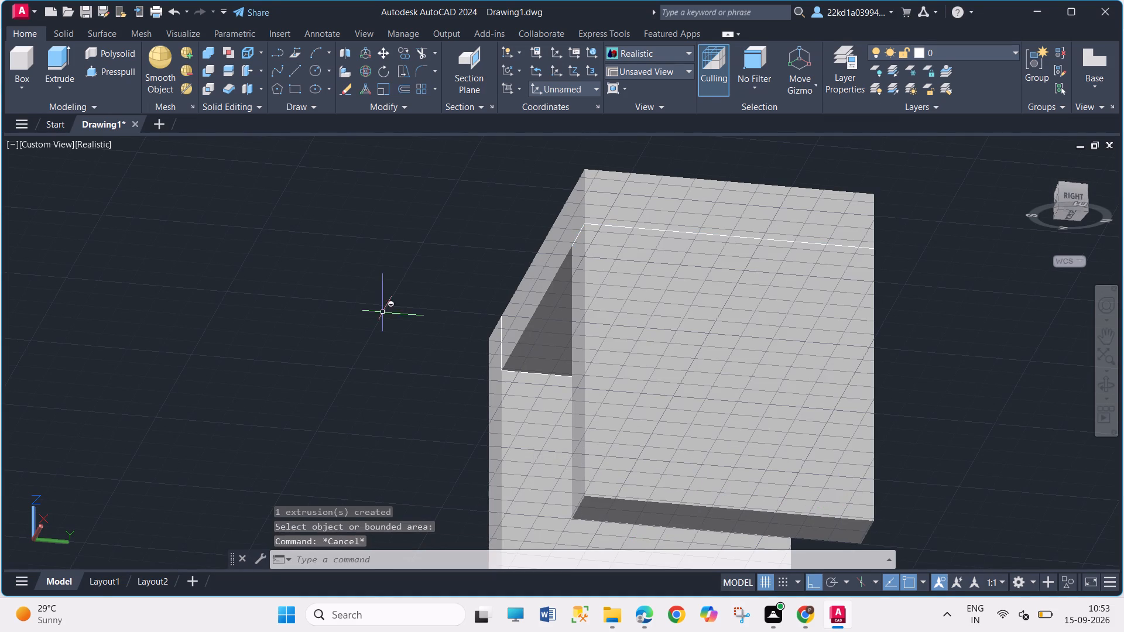
Draw a line of two collinear segments, 31.5 and 72, along the top plate's upper face from the midpoint of its boss-side edge.
shift+middle_drag(395, 291, 536, 320)
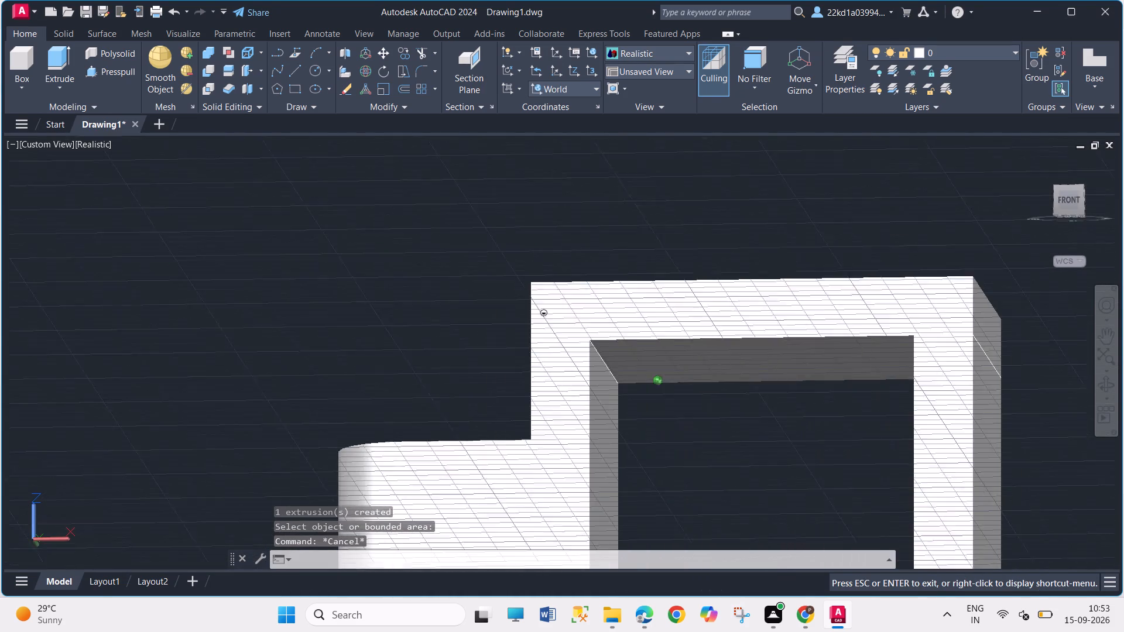
shift+middle_drag(536, 320, 537, 319)
scroll(754, 438, down, 4)
scroll(753, 446, up, 3)
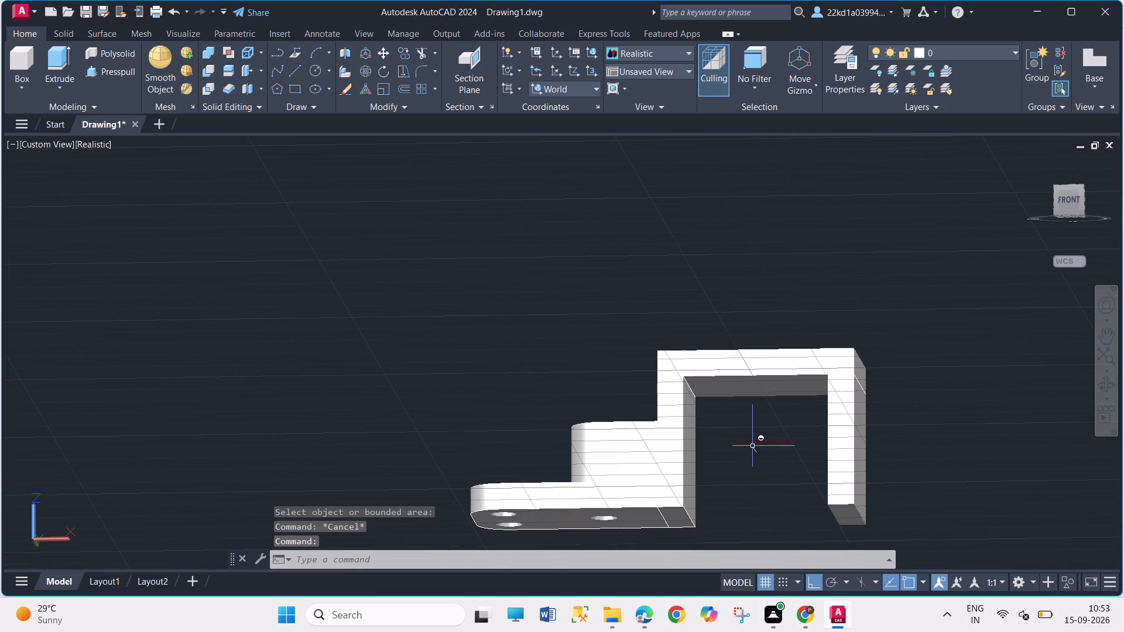
shift+middle_drag(752, 446, 780, 555)
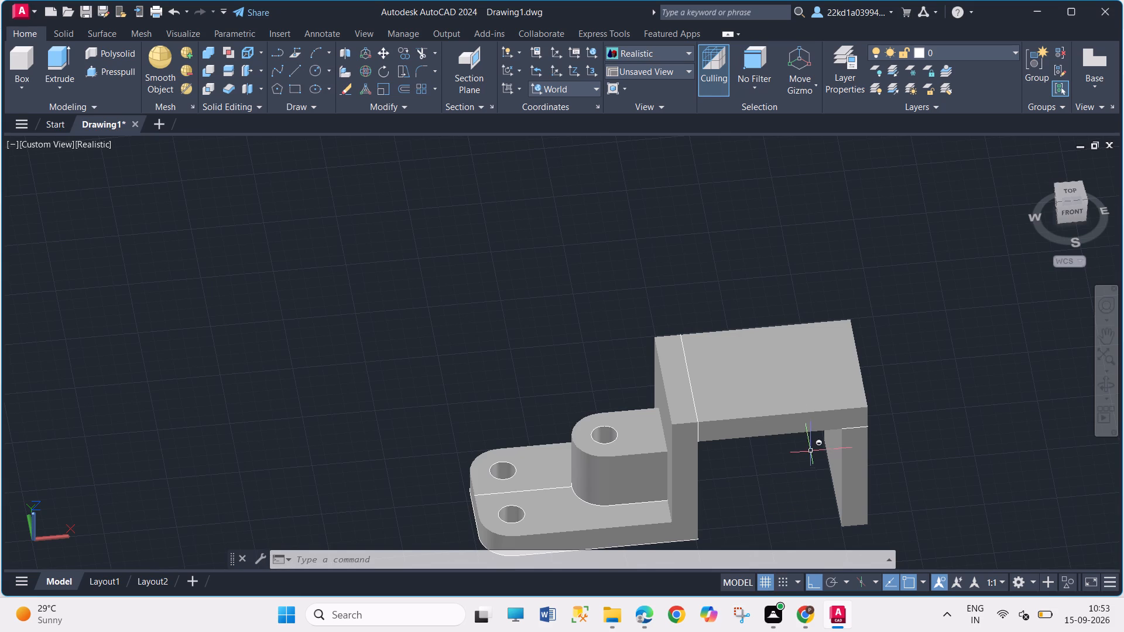
scroll(788, 408, up, 1)
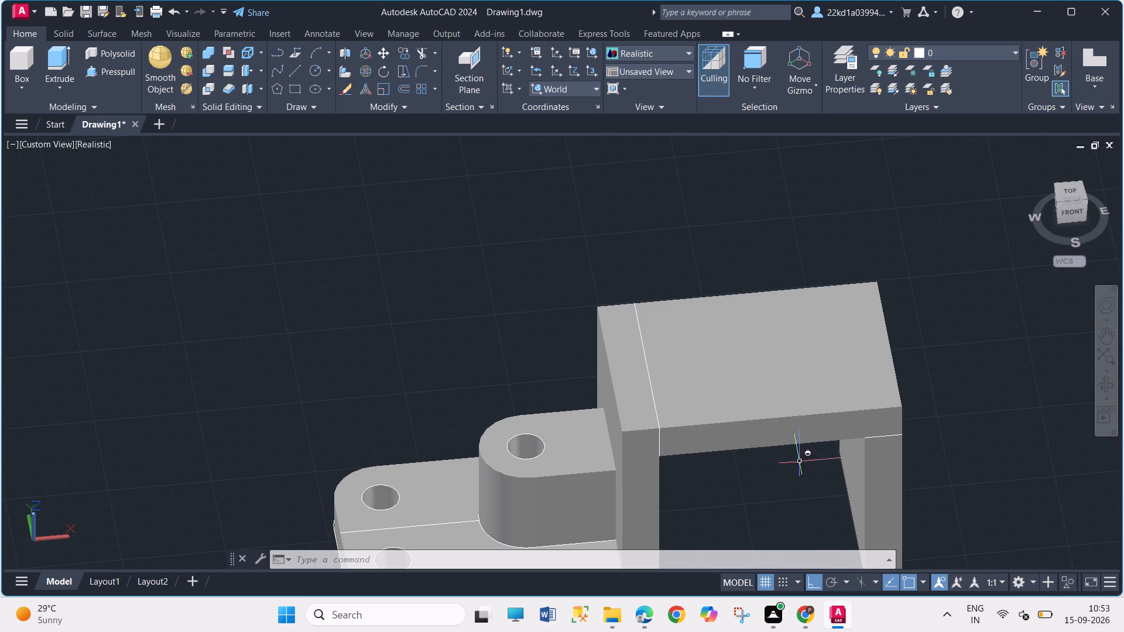
scroll(800, 462, up, 1)
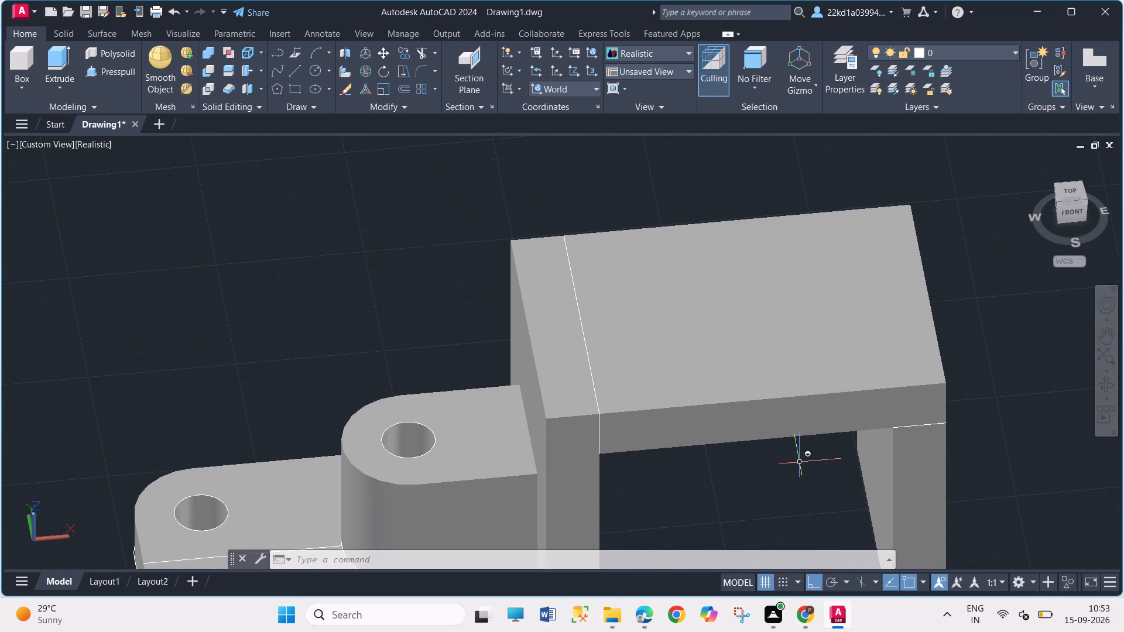
shift+middle_drag(801, 462, 797, 504)
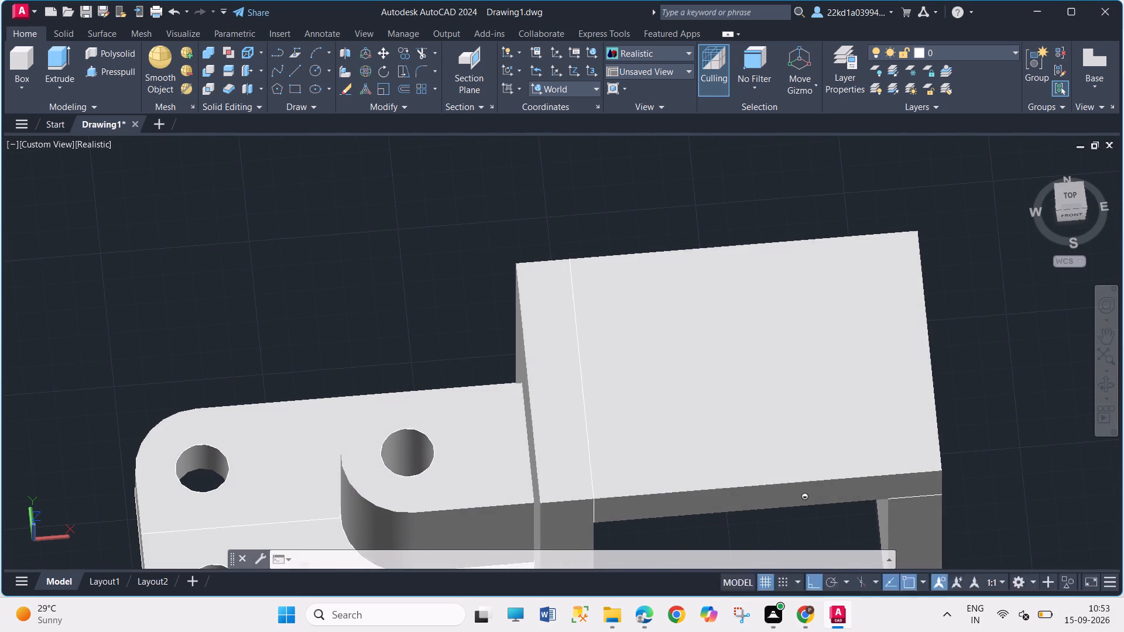
scroll(797, 504, up, 2)
scroll(797, 504, down, 5)
scroll(784, 520, up, 2)
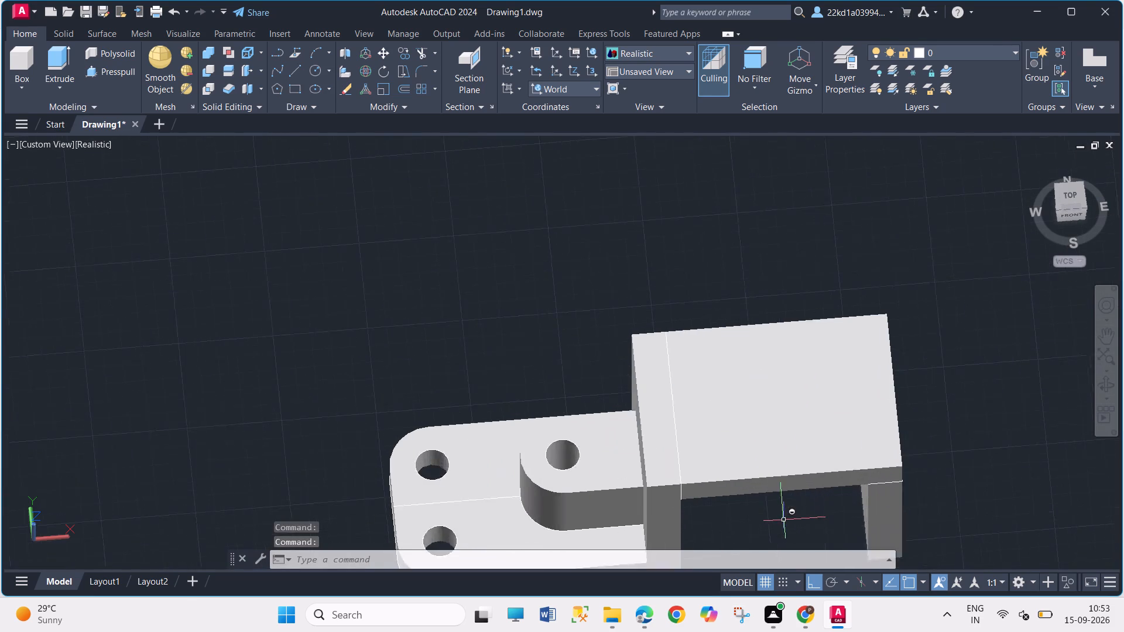
scroll(784, 520, up, 1)
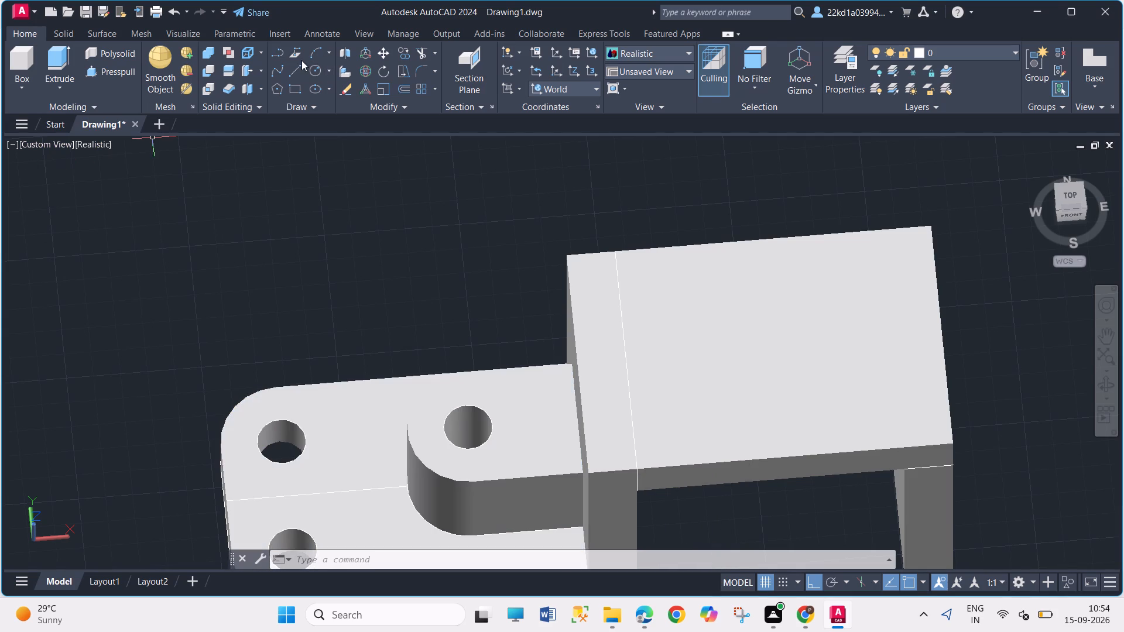
click(296, 71)
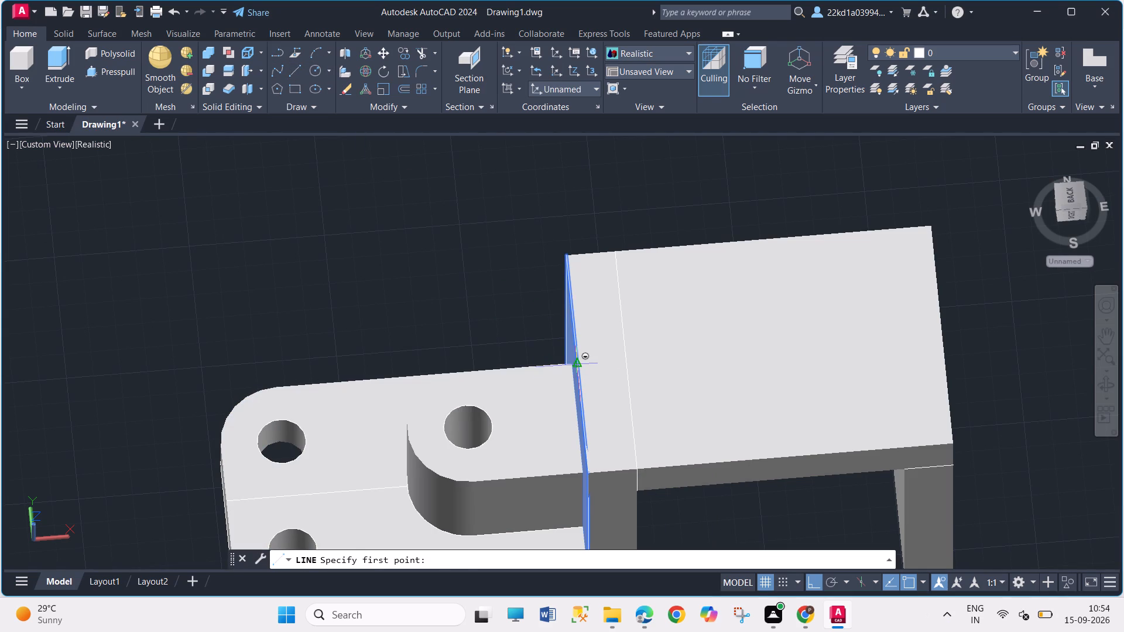
click(577, 362)
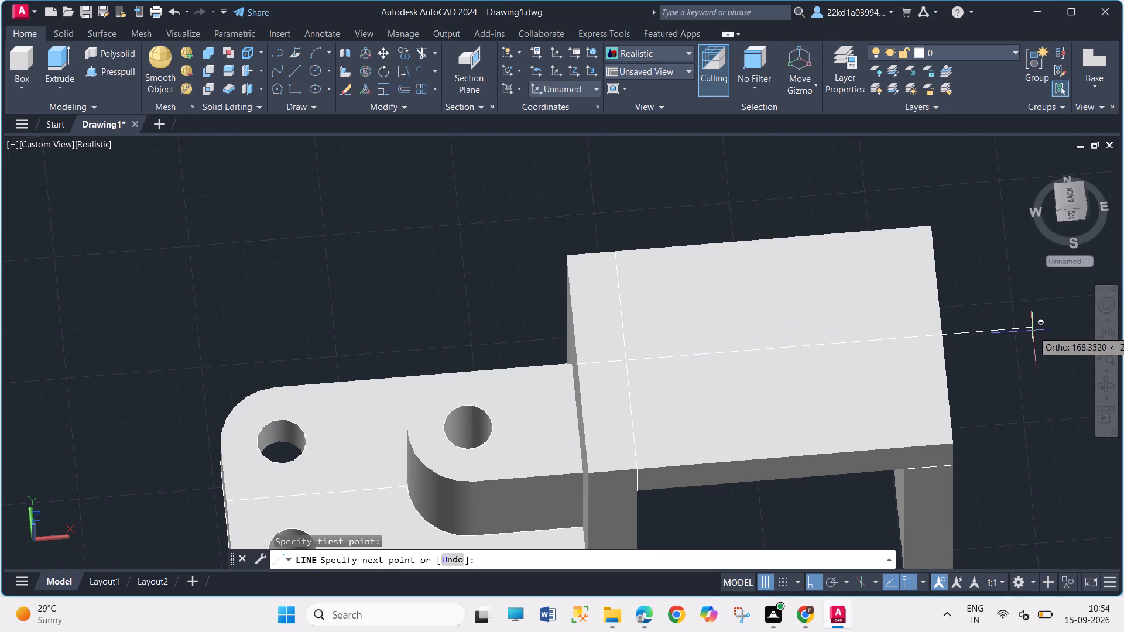
text(31.2)
key(BackSpace)
key(5)
key(Return)
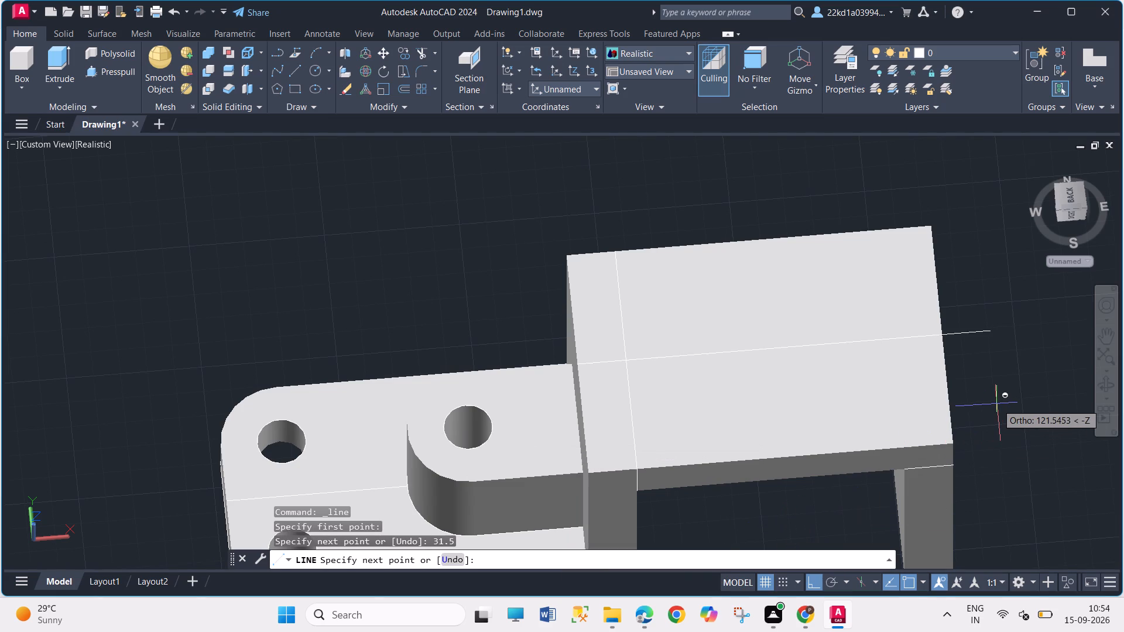
text(72)
key(Return)
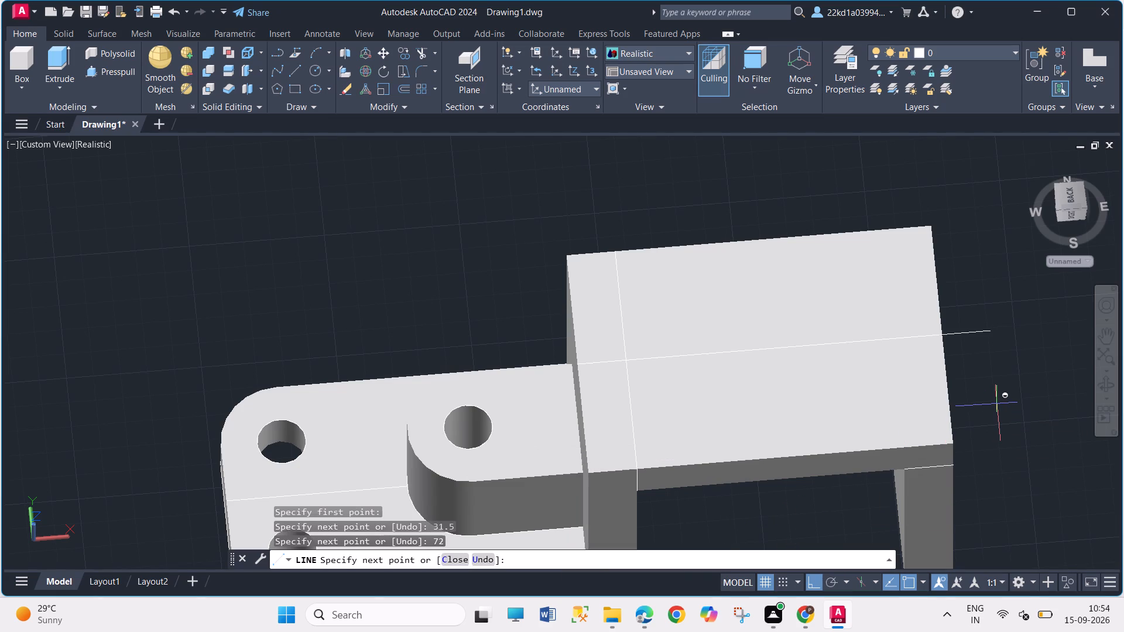
key(Escape)
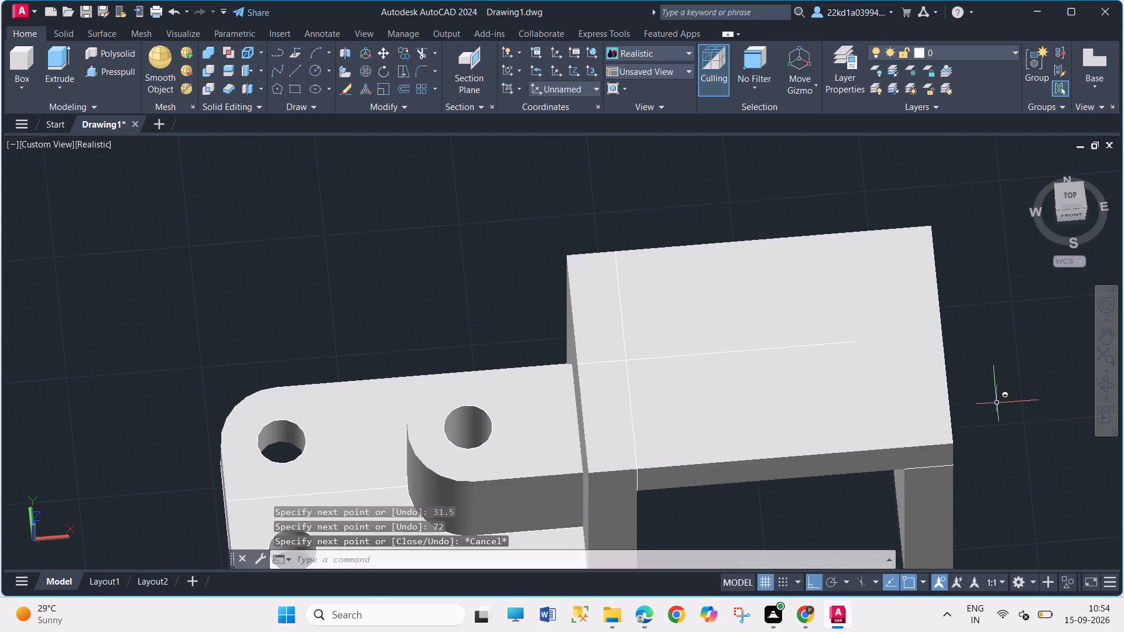
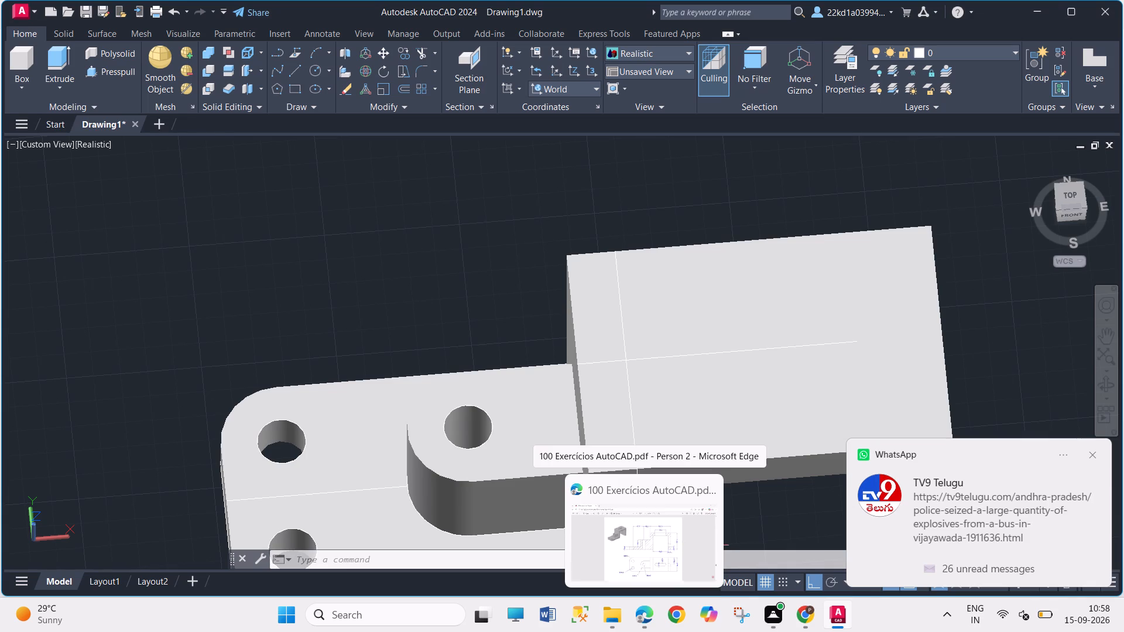
Erase the 72 and 31.5 line segments from the top plate's upper face.
click(1091, 458)
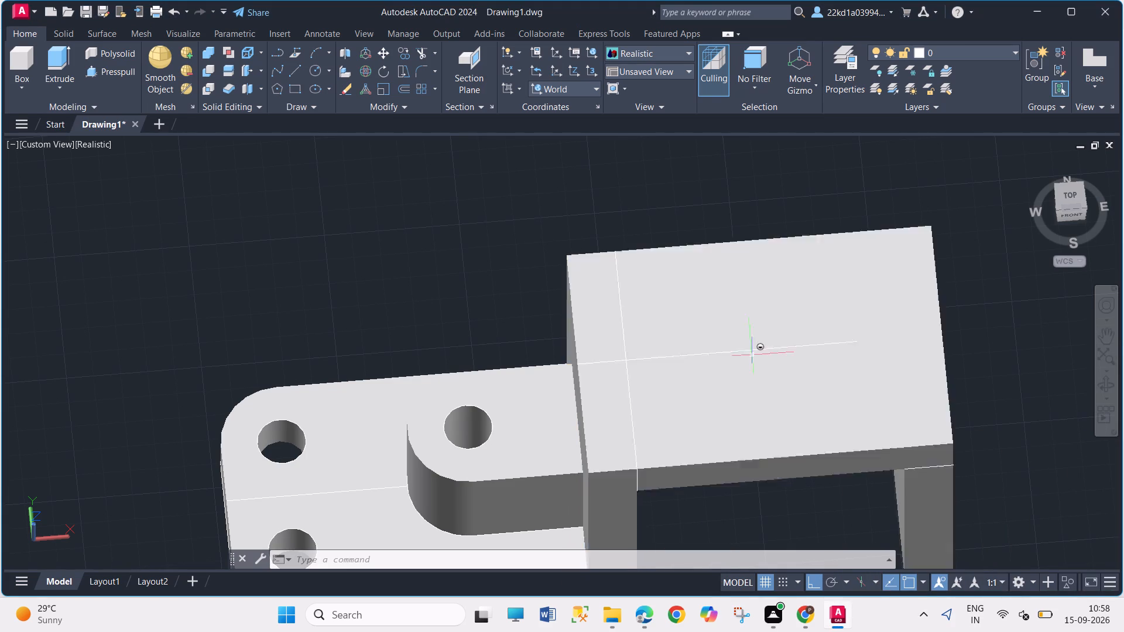
click(754, 350)
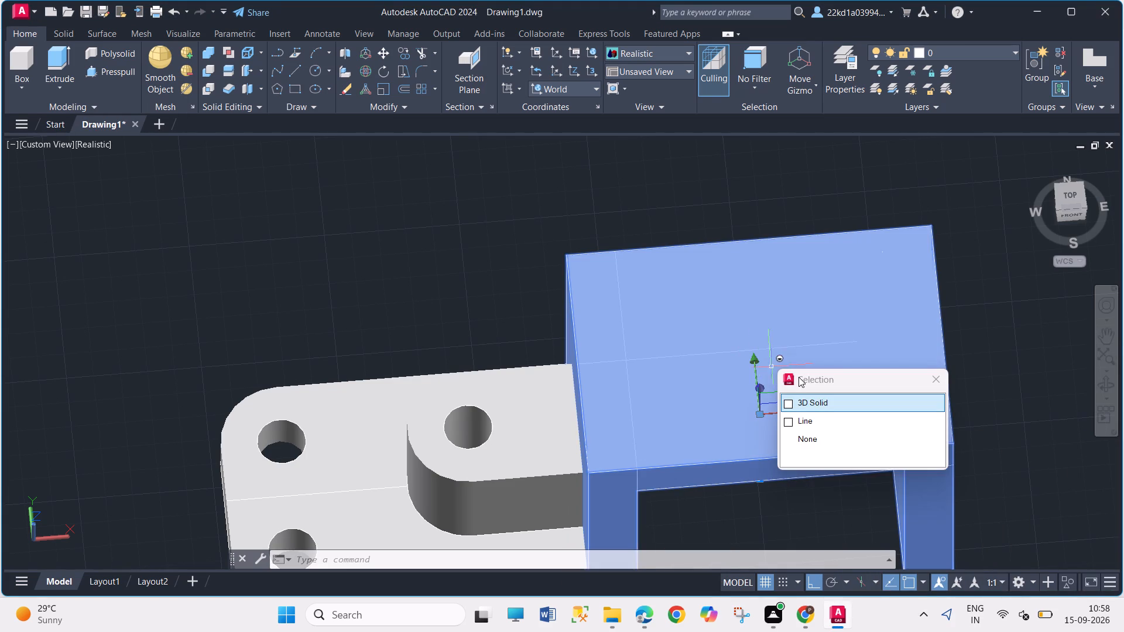
click(807, 423)
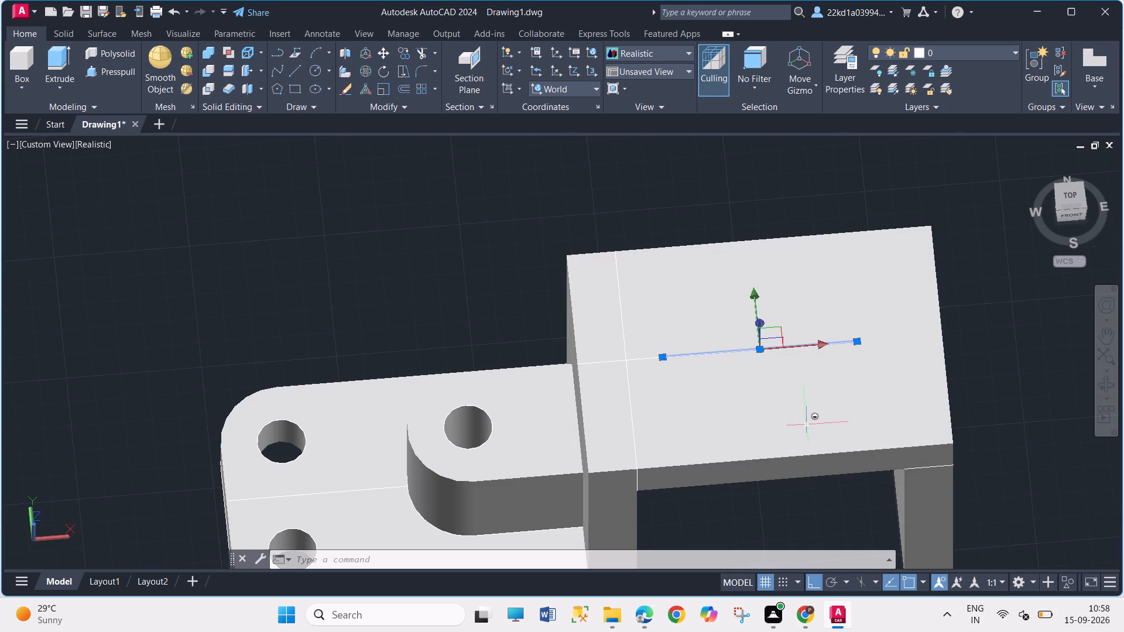
key(Delete)
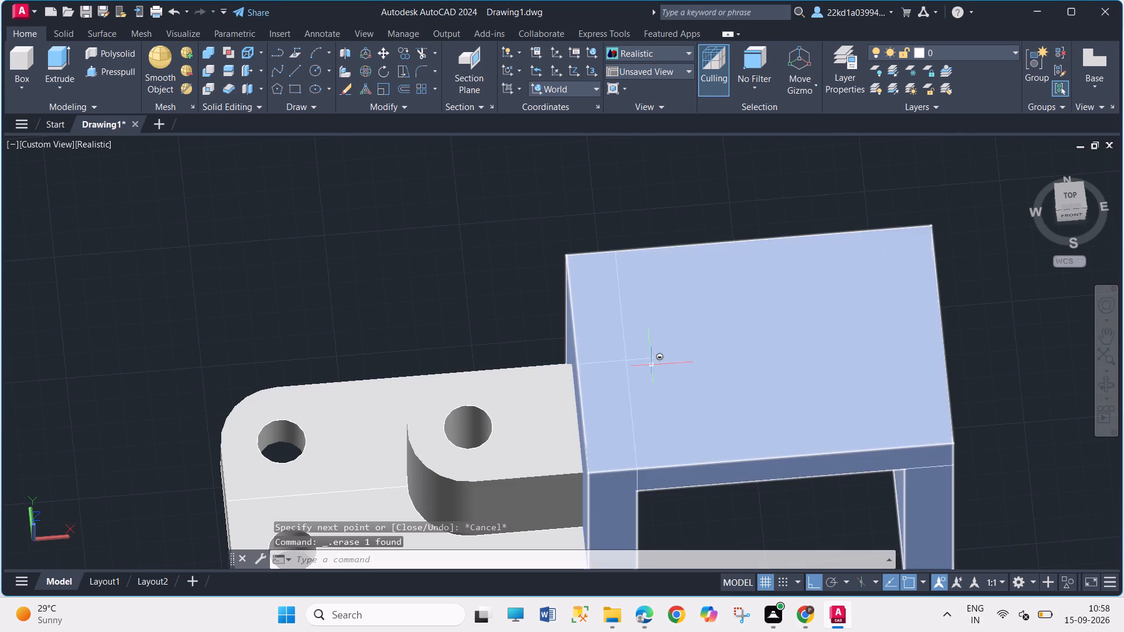
click(650, 358)
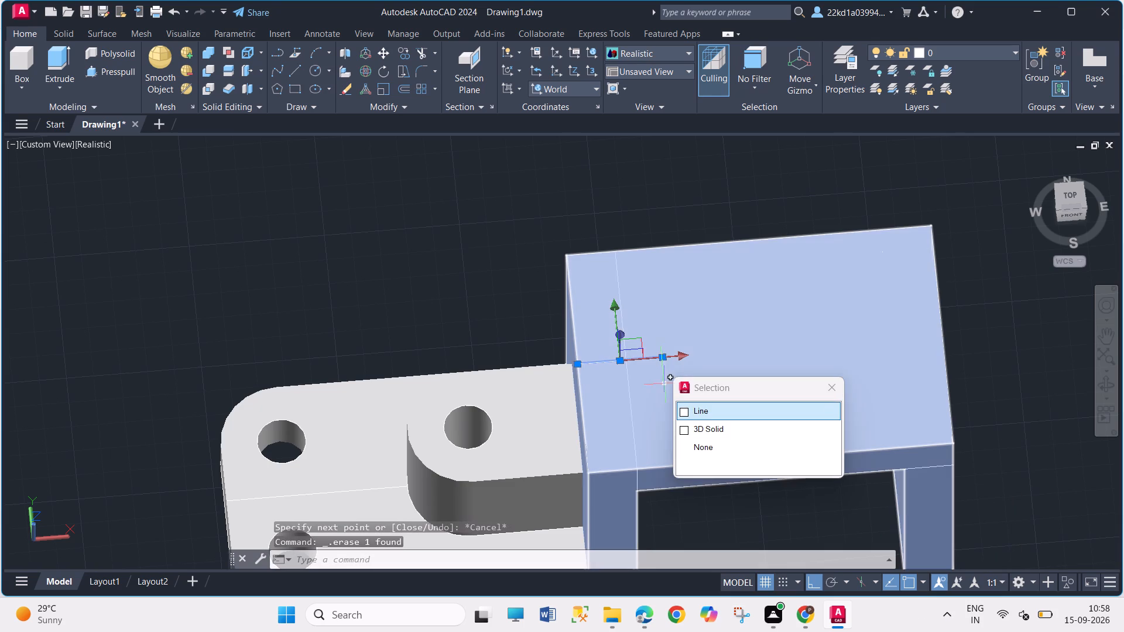
click(694, 409)
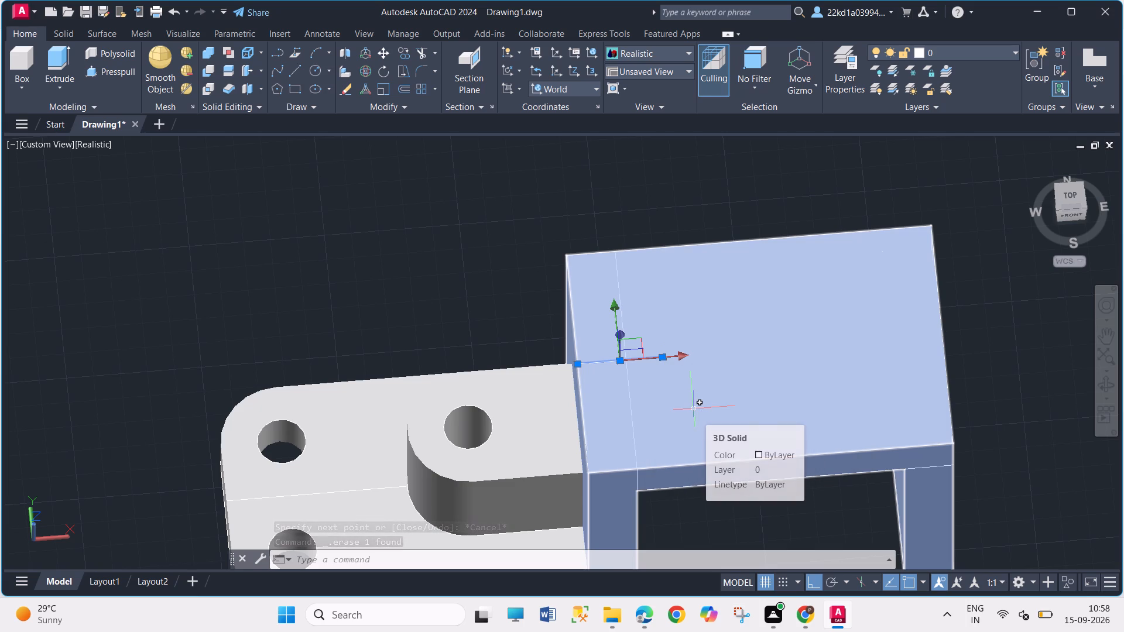
key(Delete)
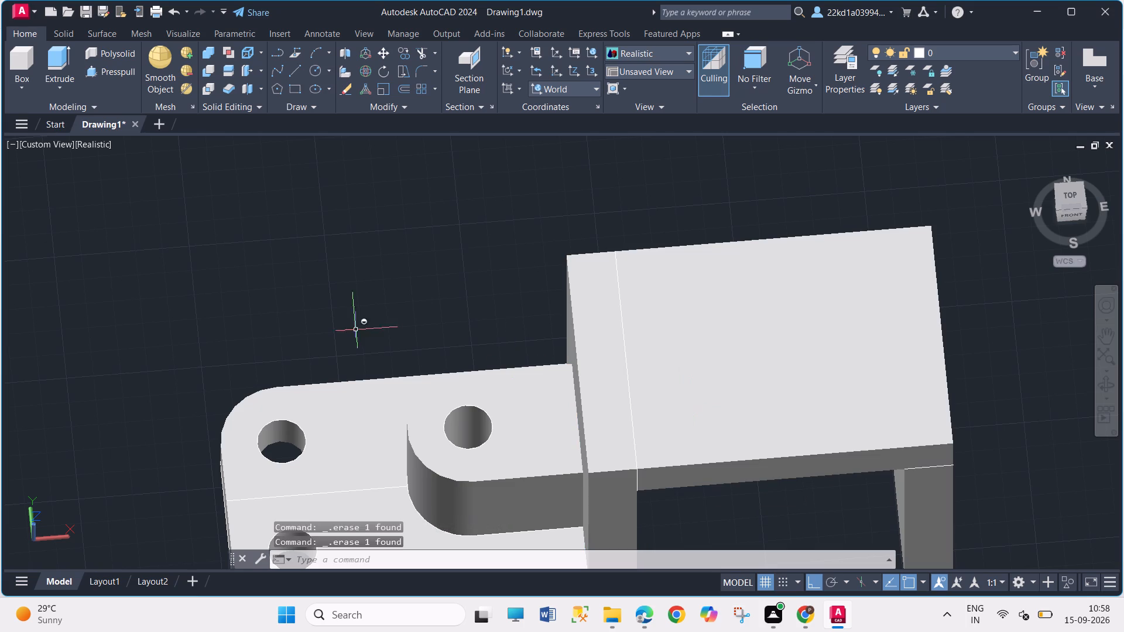
Draw a centreline across the top plate's upper face from the midpoint of its boss-side edge to the outer edge's midpoint.
click(295, 66)
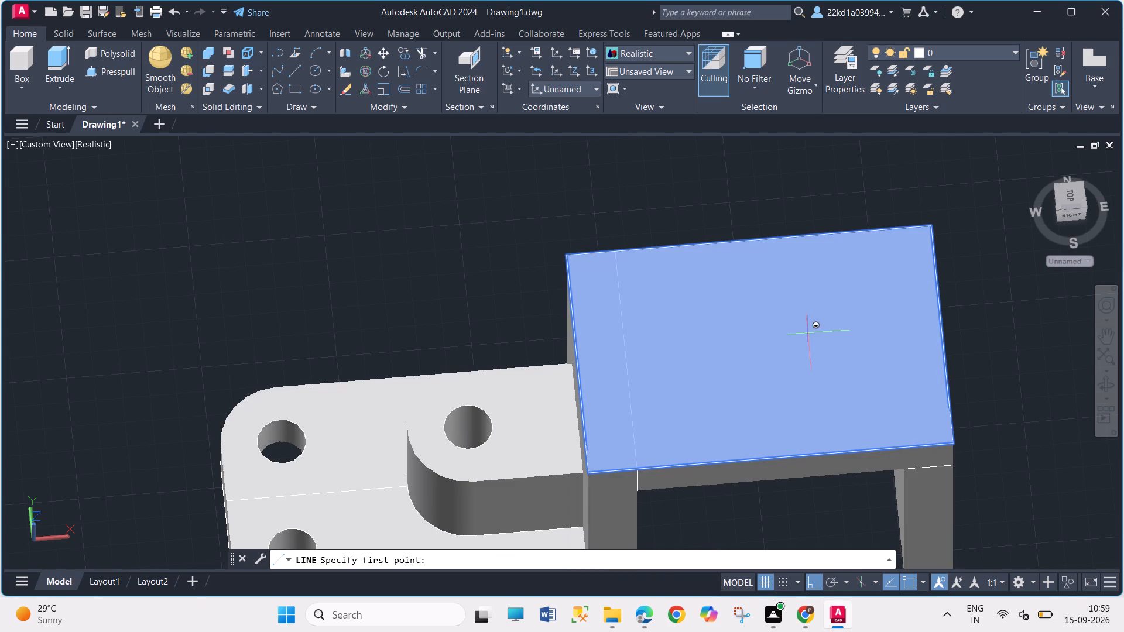
click(582, 366)
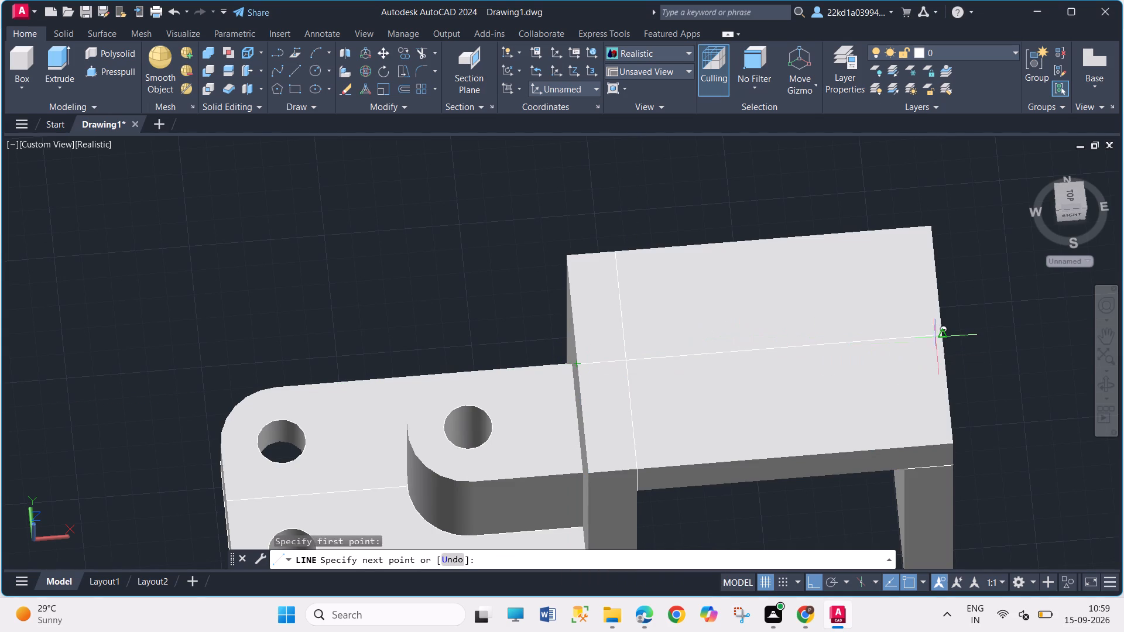
click(941, 337)
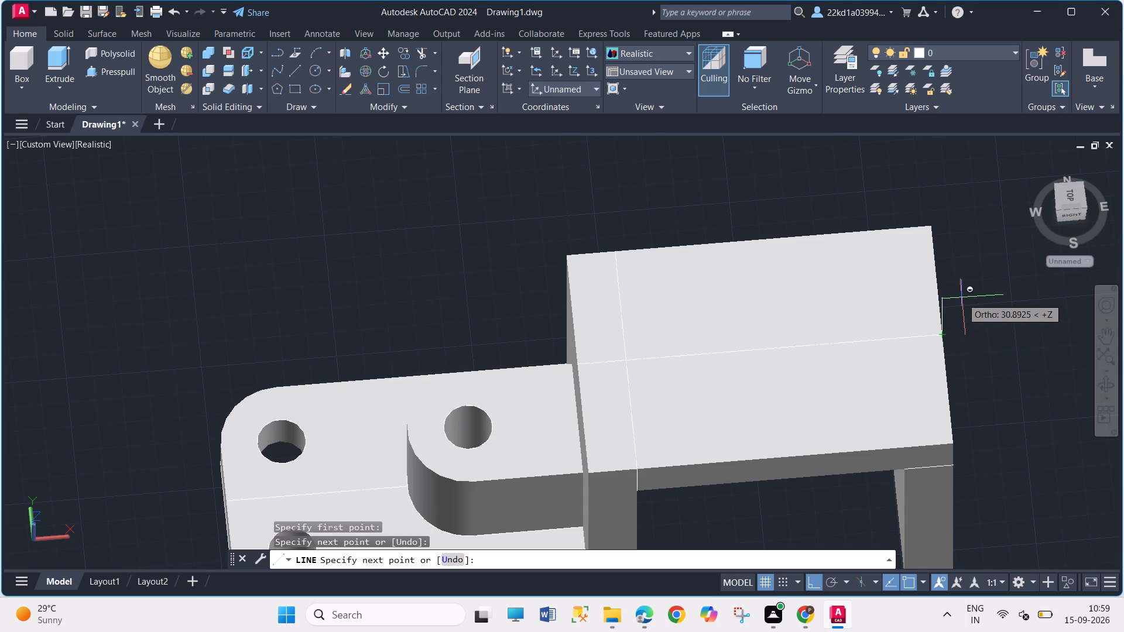
key(Escape)
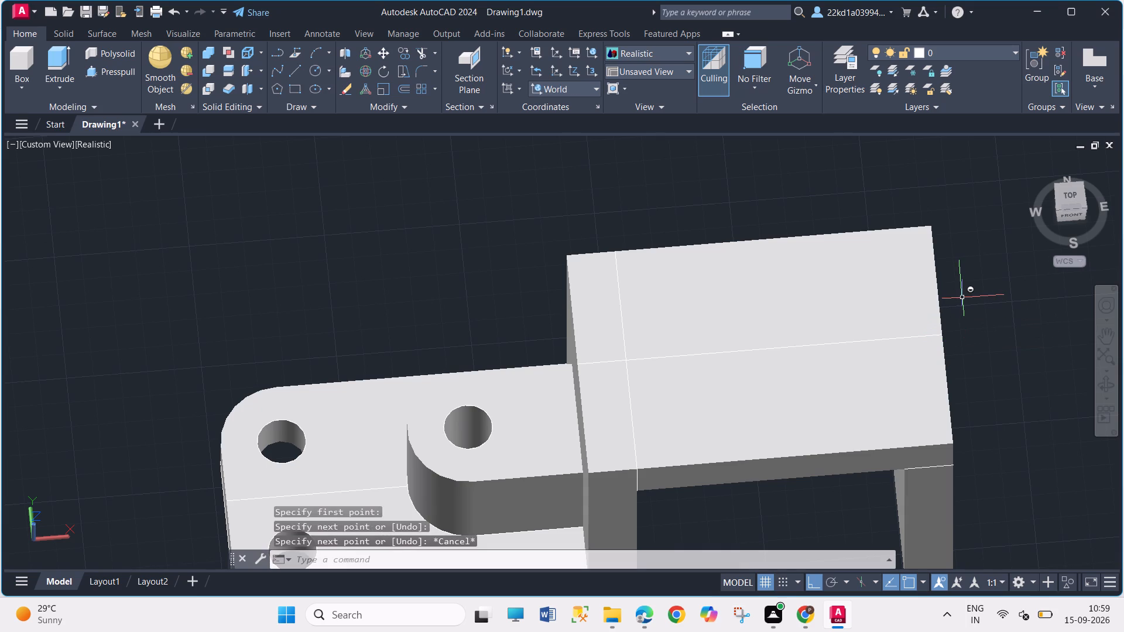
Draw a line from the centreline's midpoint 27 toward the boss, continuing with a perpendicular segment past the plate's front edge.
shift+middle_drag(963, 297, 977, 318)
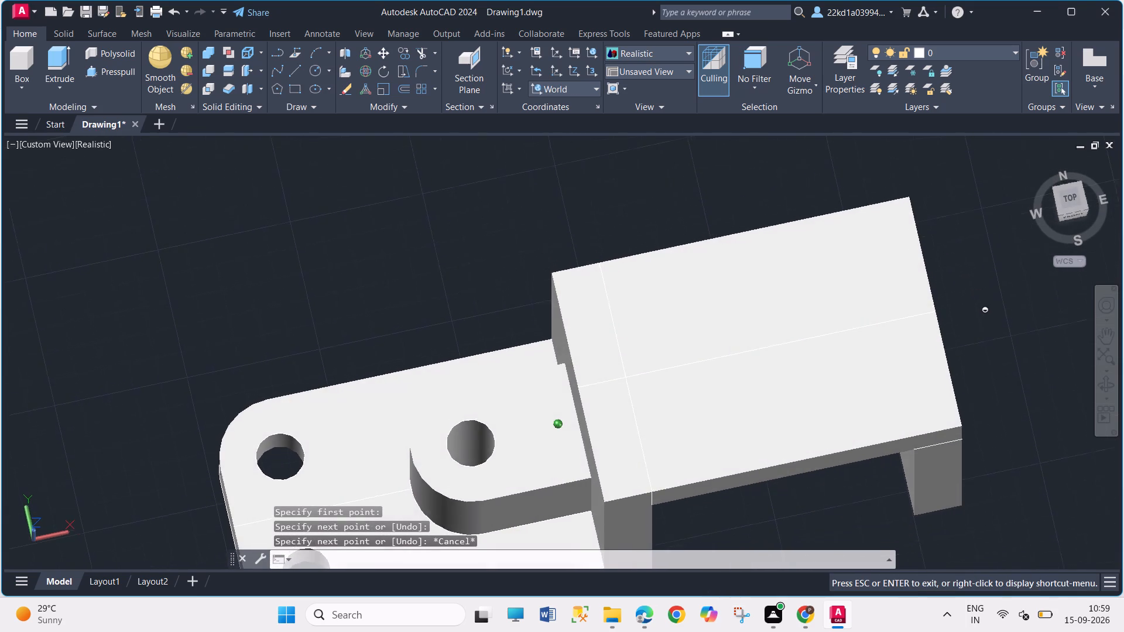
shift+middle_drag(977, 318, 944, 255)
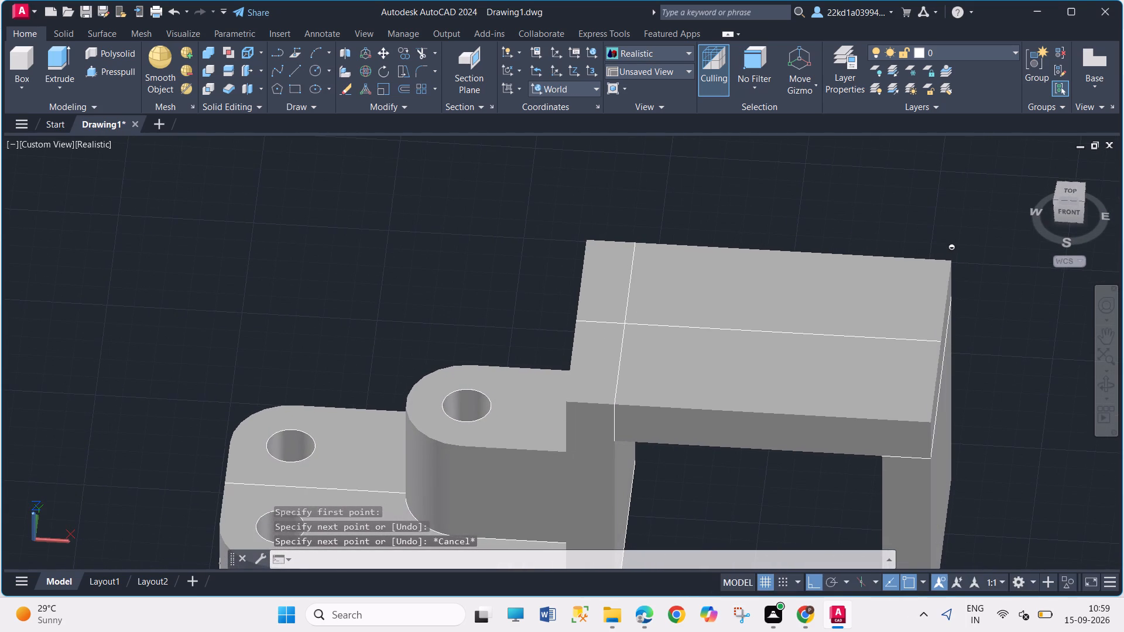
click(293, 71)
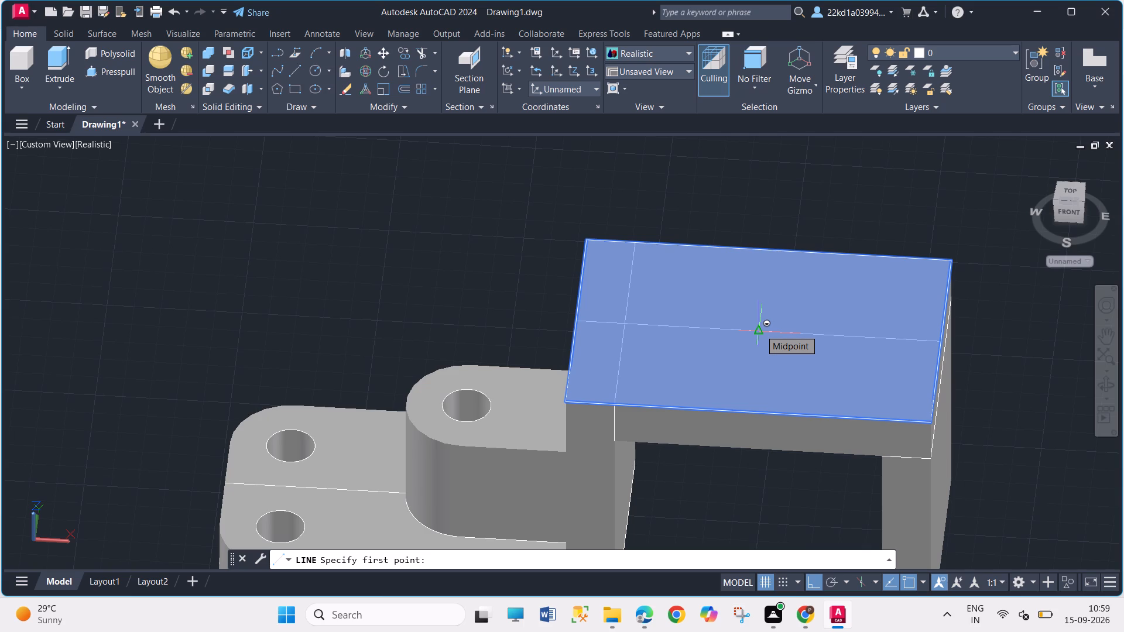
click(760, 331)
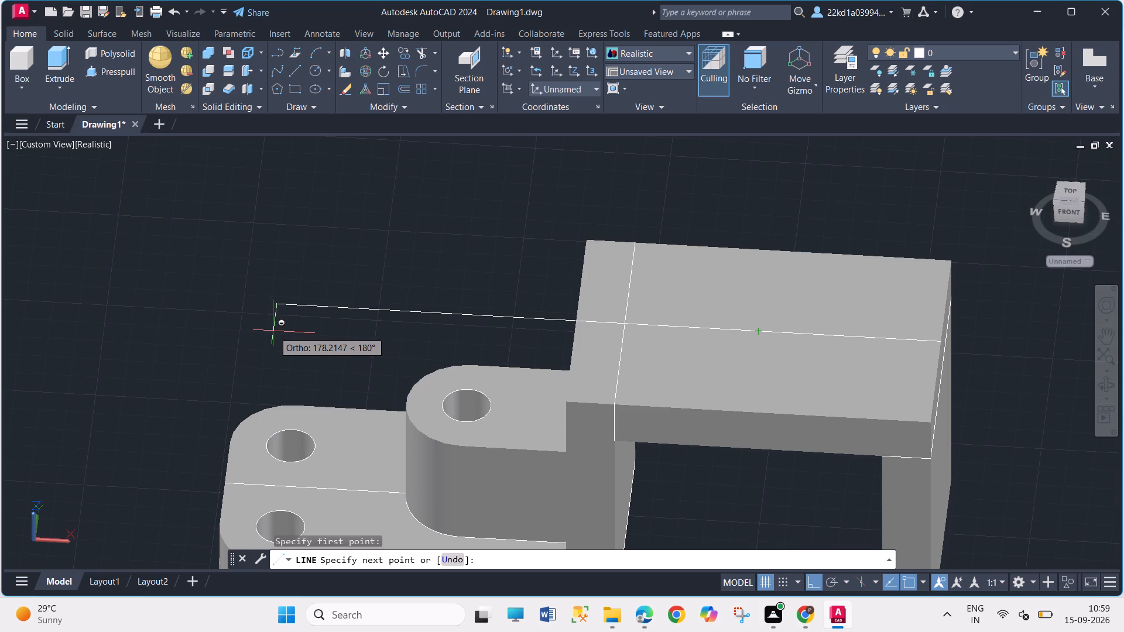
text(27)
key(Return)
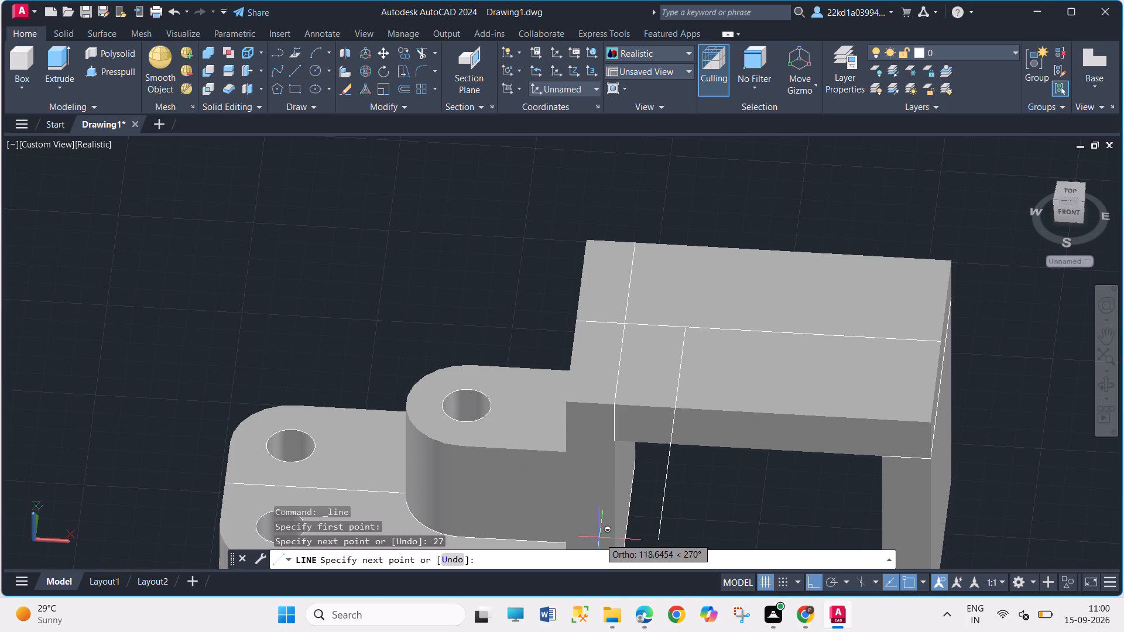
click(624, 499)
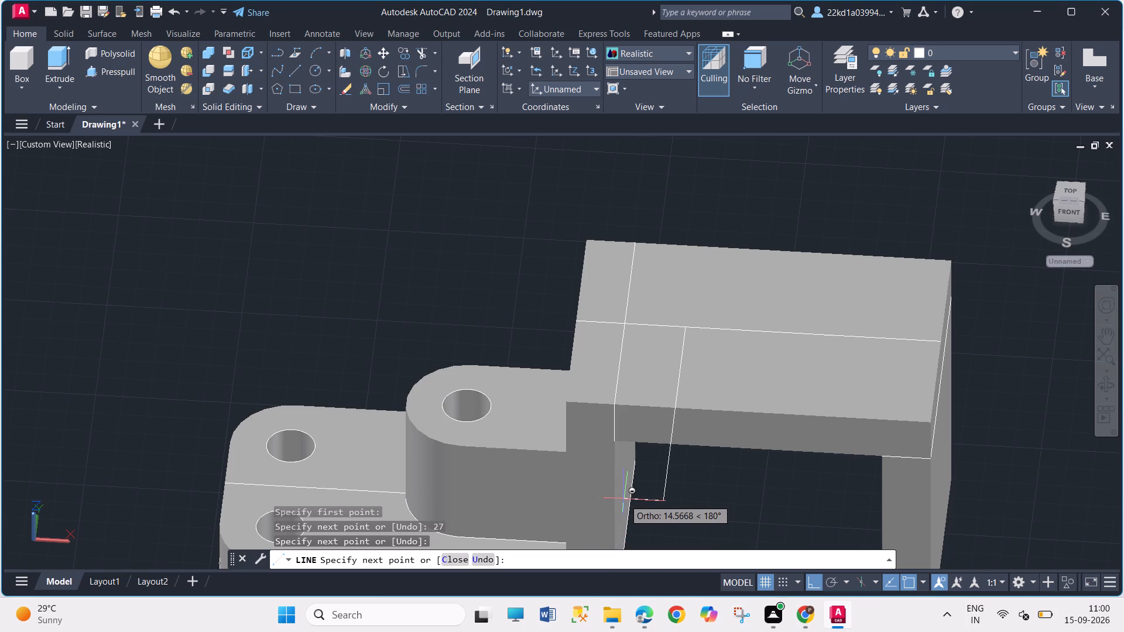
key(Escape)
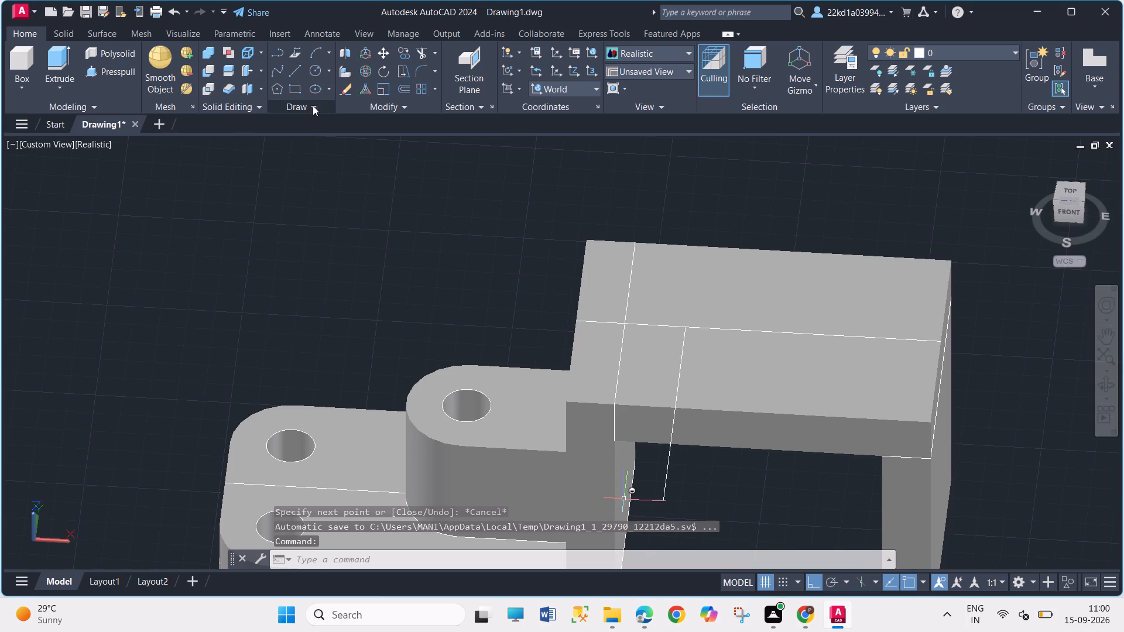
Draw a circle of radius 9 centred where the perpendicular line meets the centreline, on the boss side of the top plate.
click(317, 74)
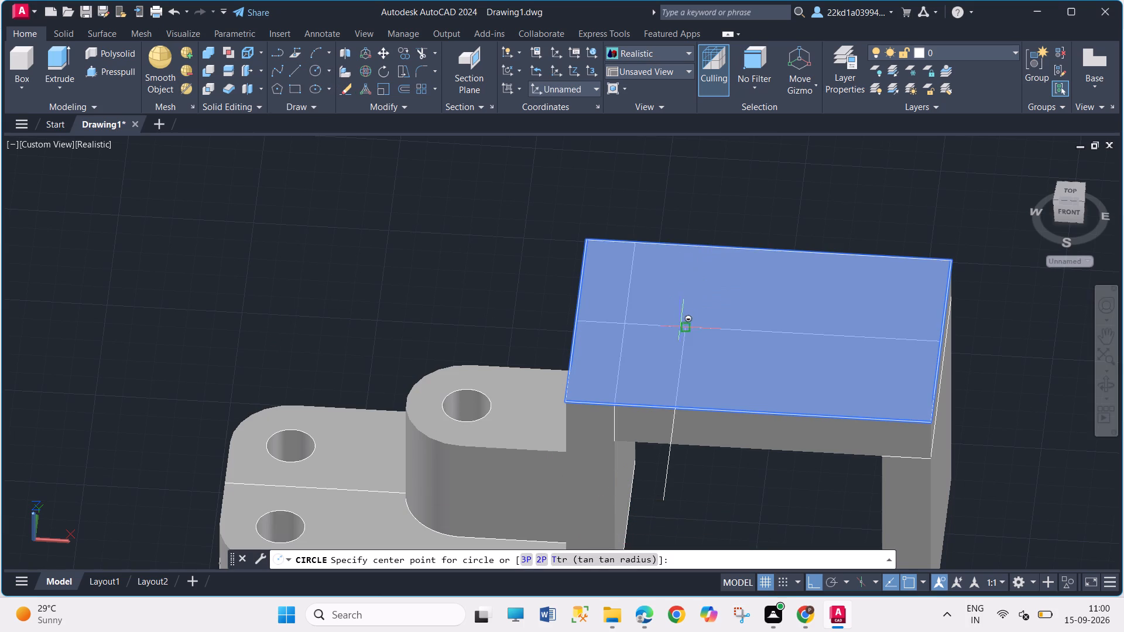
click(688, 326)
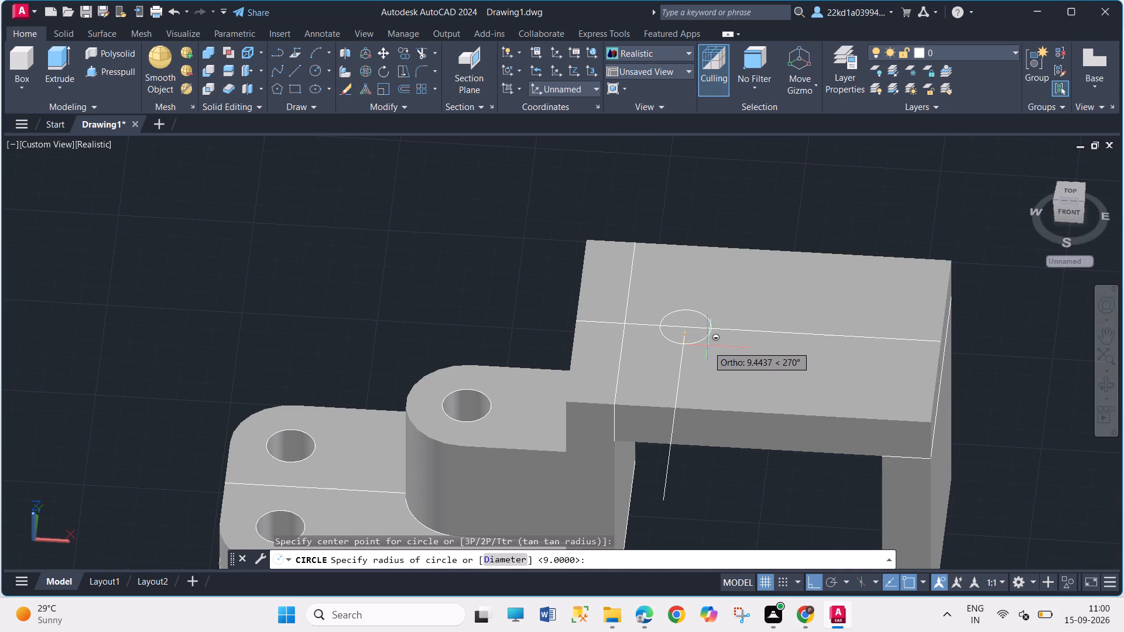
shift+middle_drag(707, 346, 746, 351)
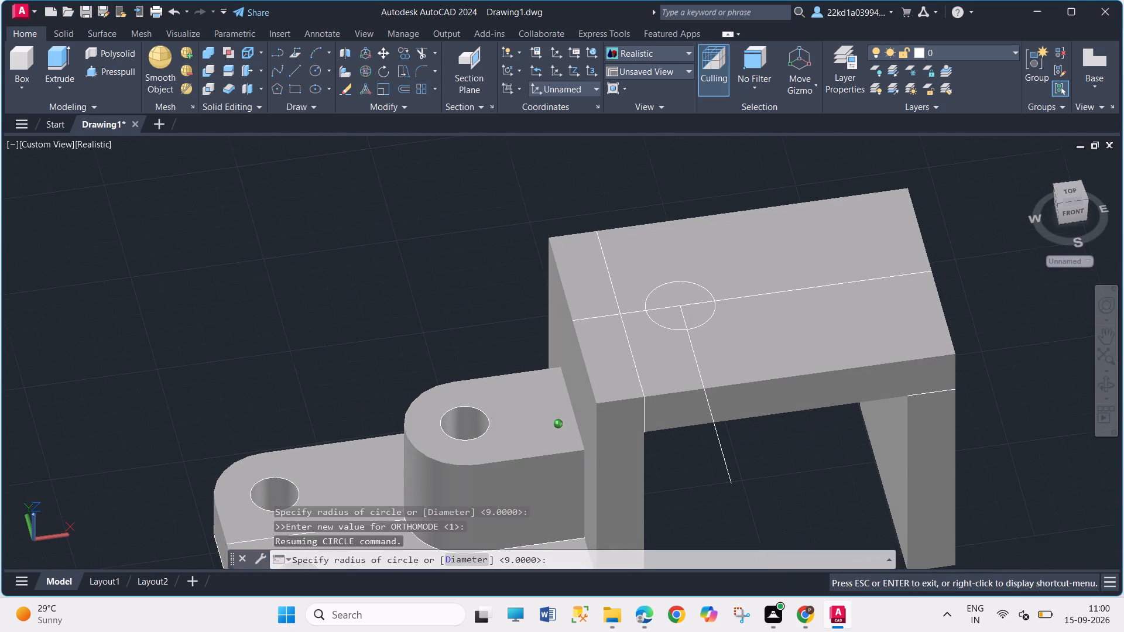
shift+middle_drag(746, 351, 746, 352)
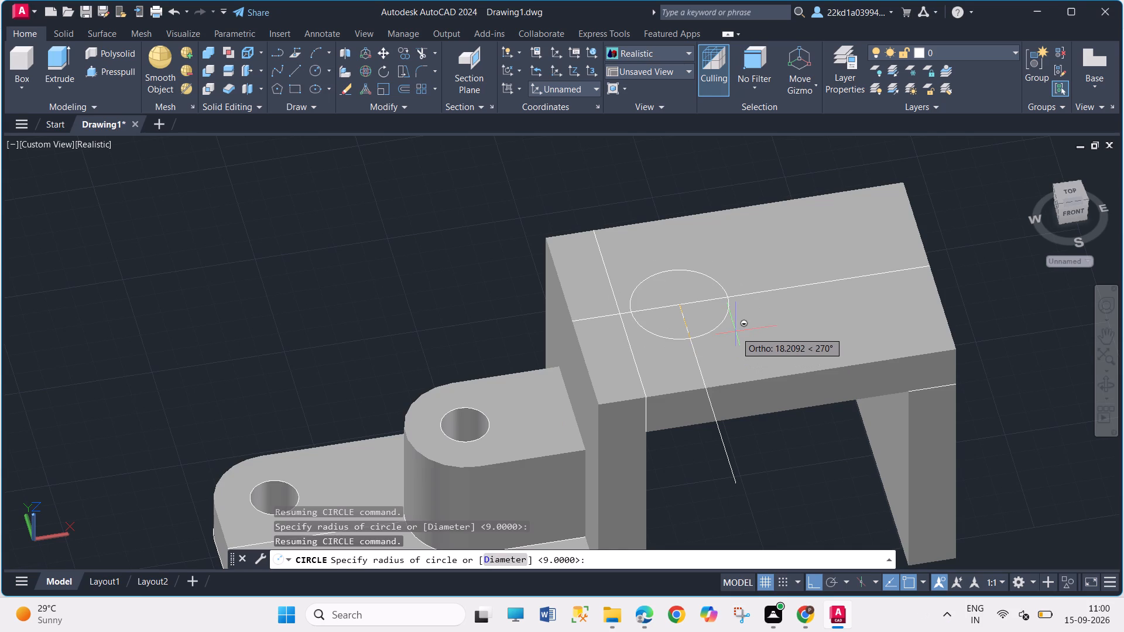
key(9)
key(Return)
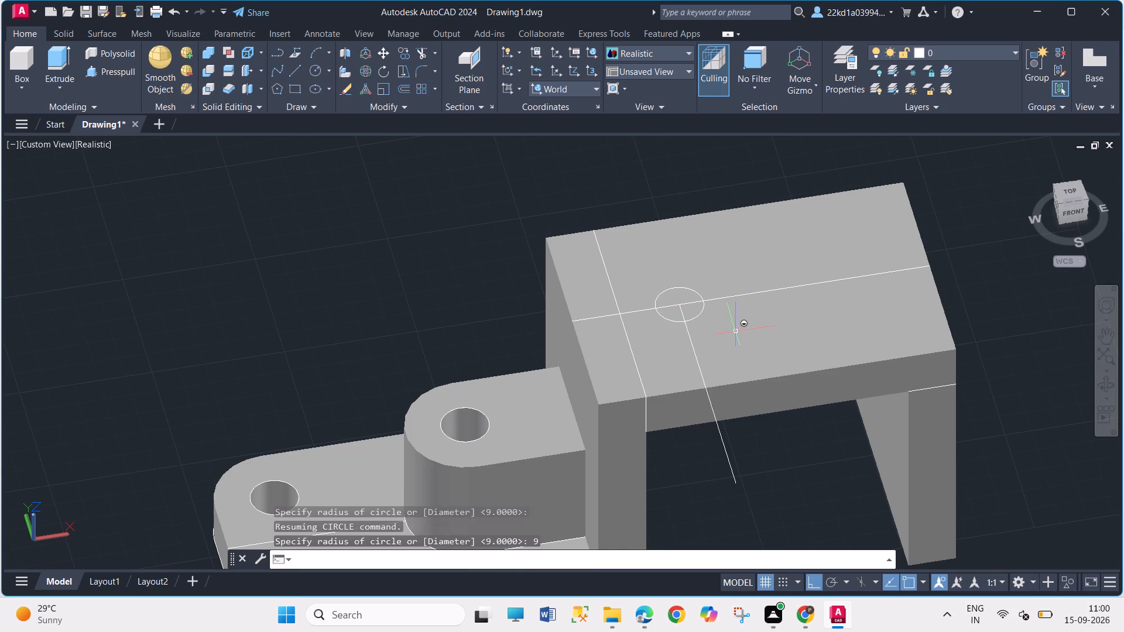
Draw a 54 line from the circle's rear quadrant parallel to the centreline, continuing with a perpendicular segment past the plate's front edge.
click(292, 68)
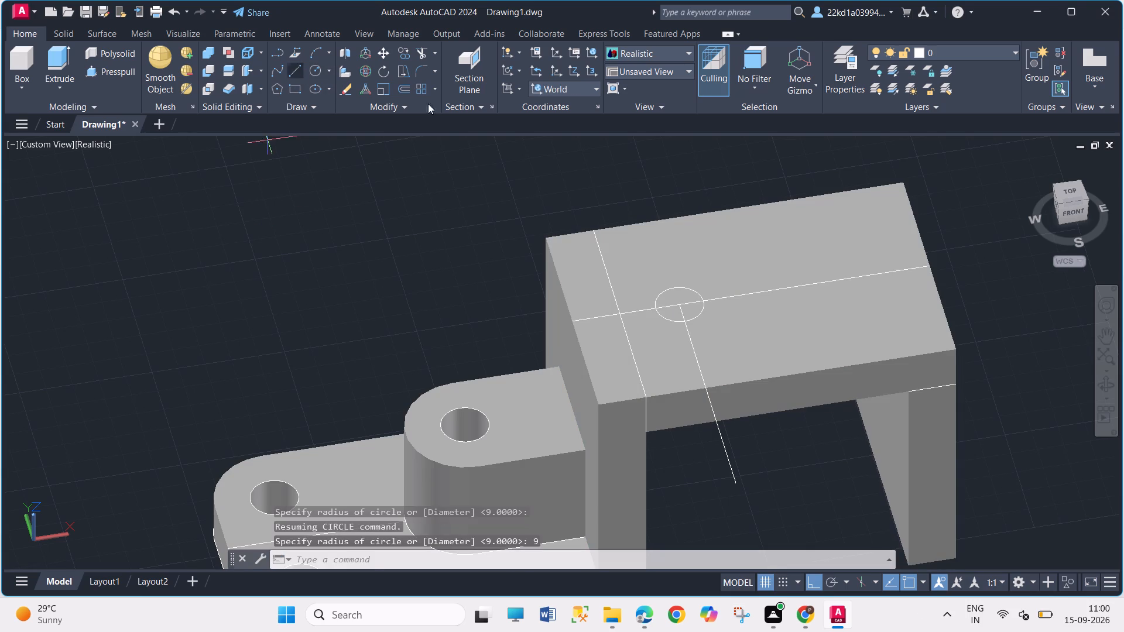
click(677, 288)
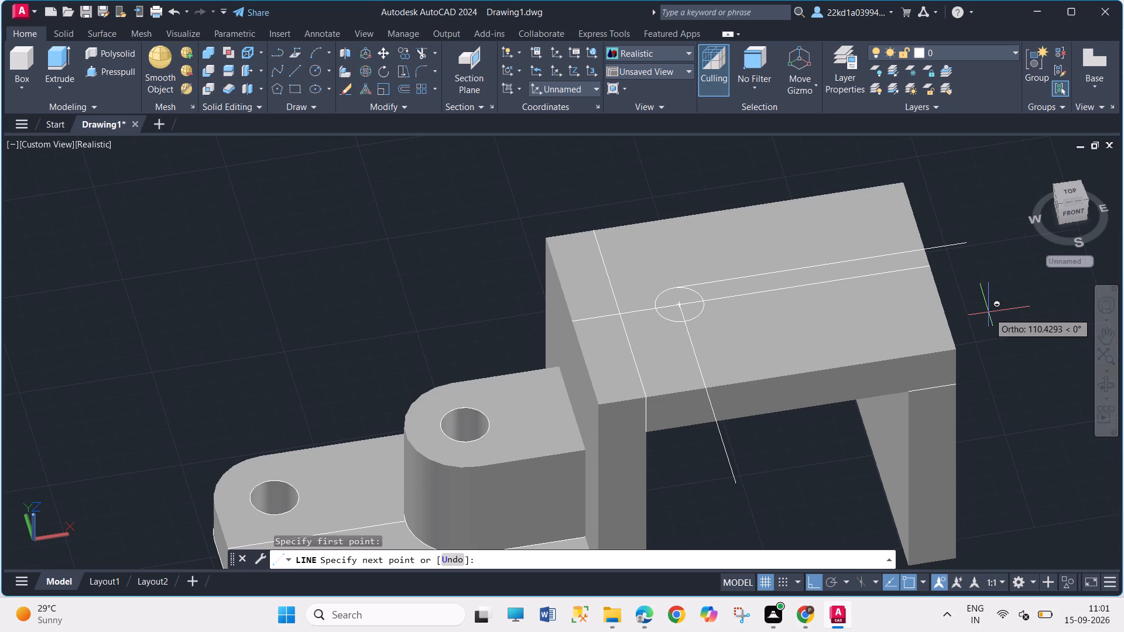
text(54)
key(Return)
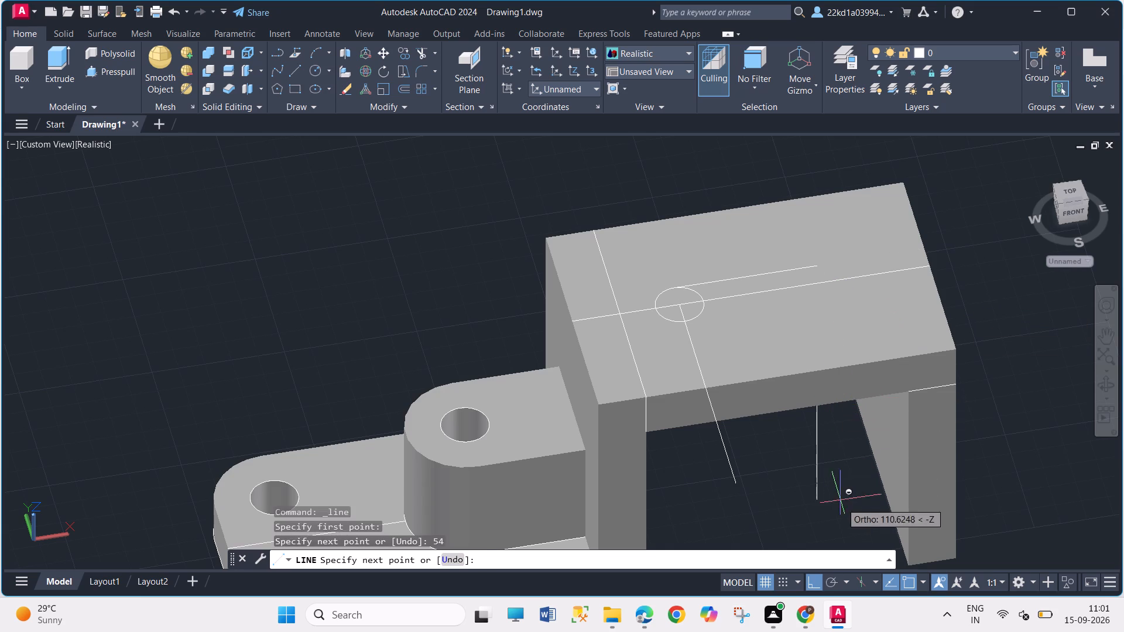
click(874, 481)
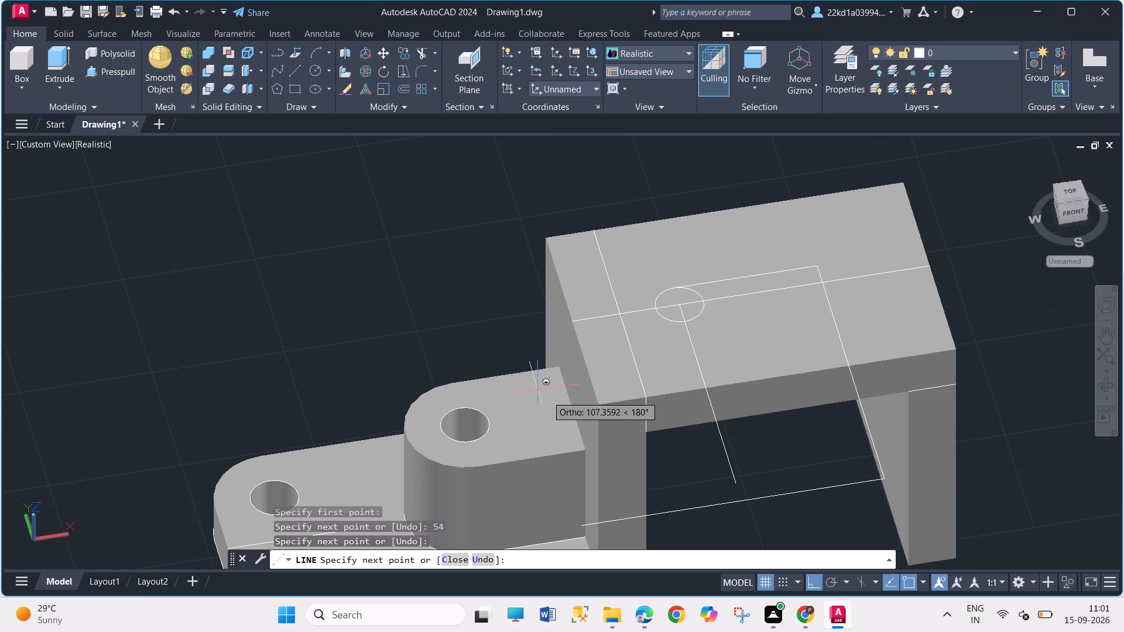
key(Escape)
Draw a second circle centred where the new perpendicular line crosses the centreline, with its radius reaching the end of the 54 line.
click(314, 71)
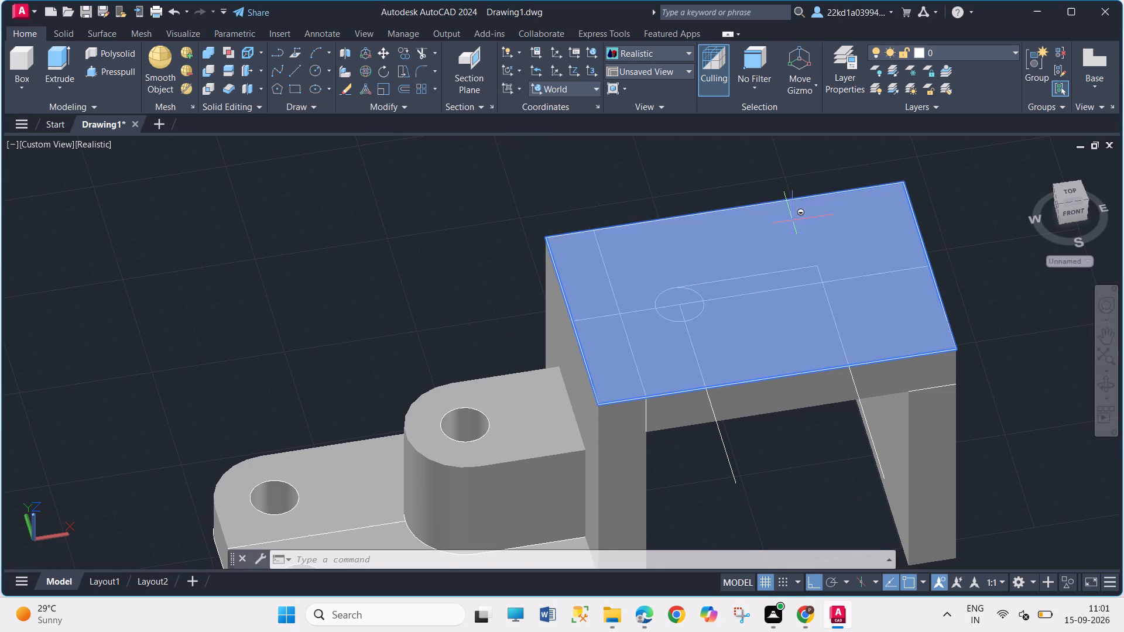
click(819, 290)
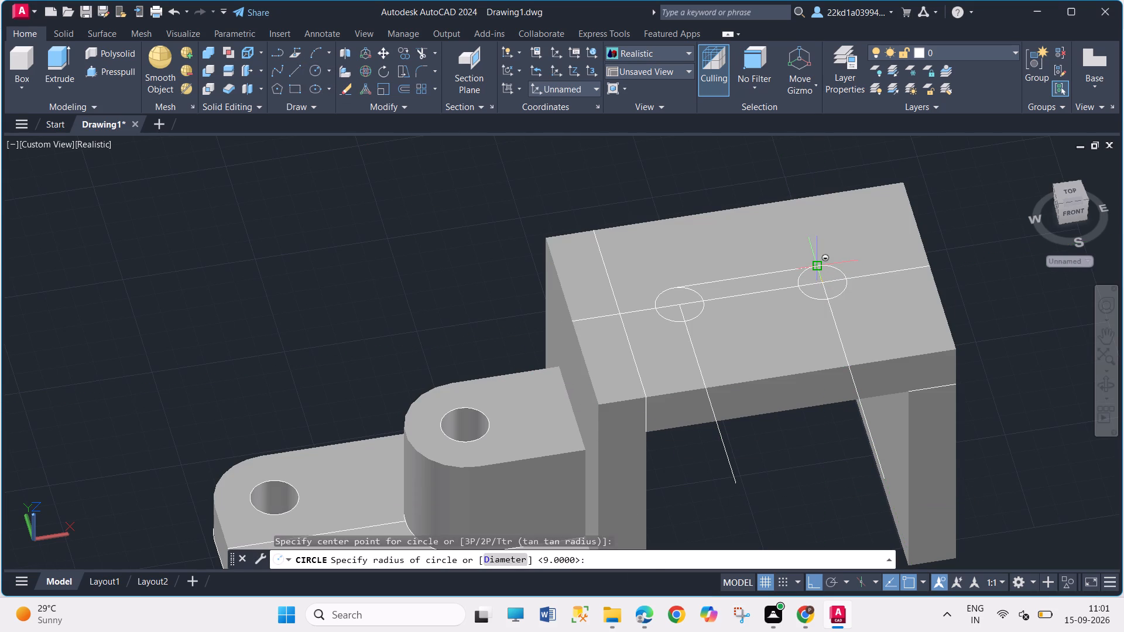
click(819, 268)
key(Escape)
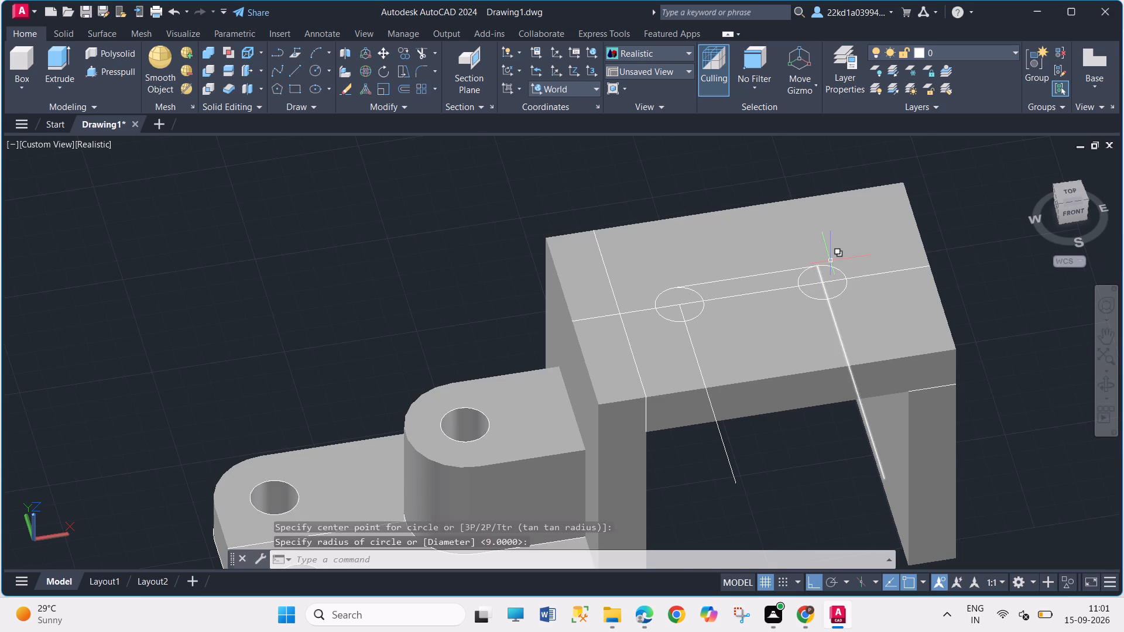
Draw a line joining the front quadrants of the two circles to form the slot's other straight side.
click(297, 76)
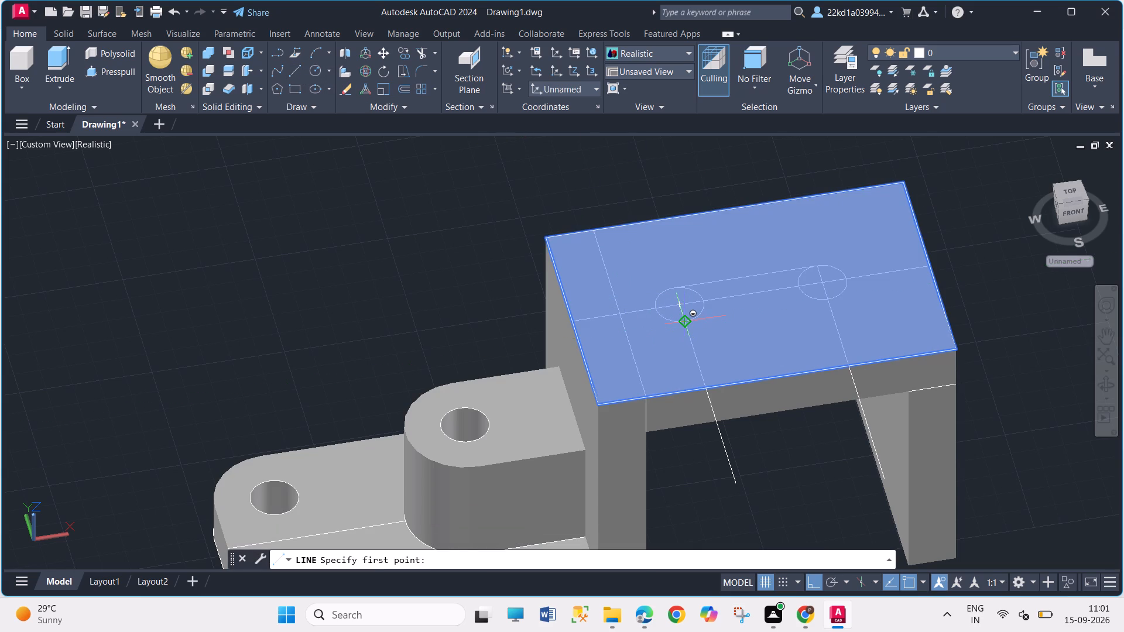
click(687, 320)
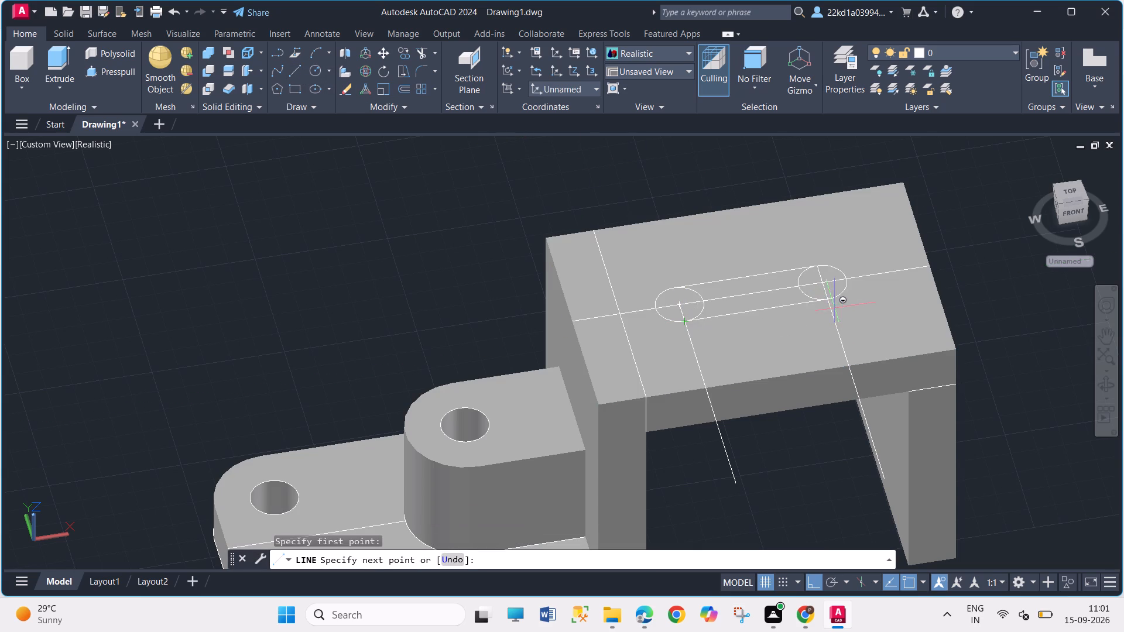
click(830, 301)
key(Escape)
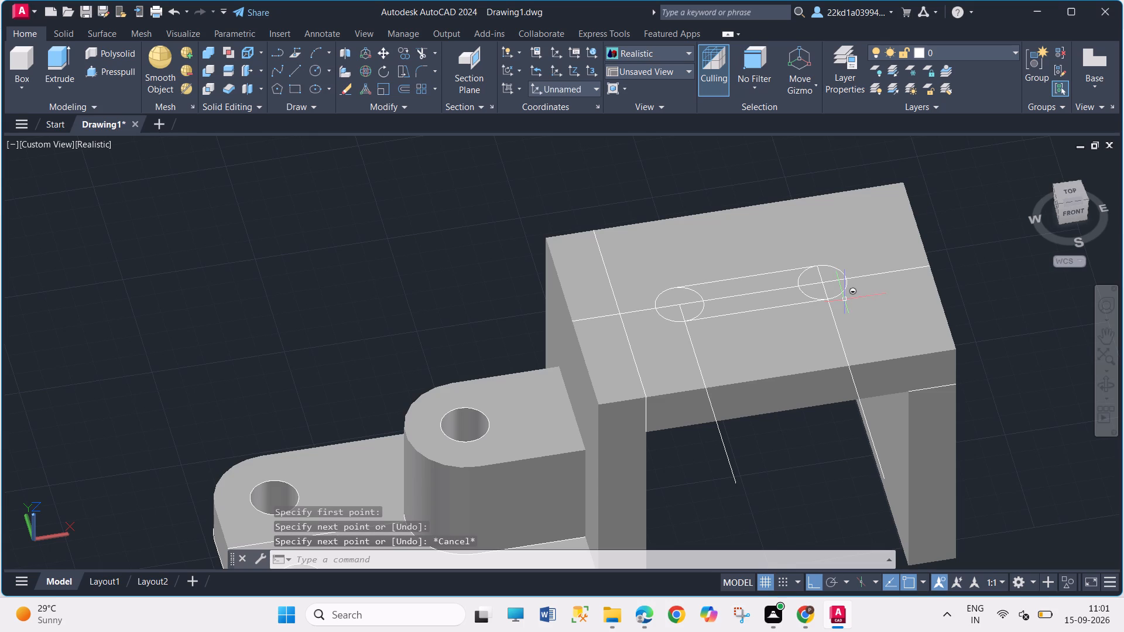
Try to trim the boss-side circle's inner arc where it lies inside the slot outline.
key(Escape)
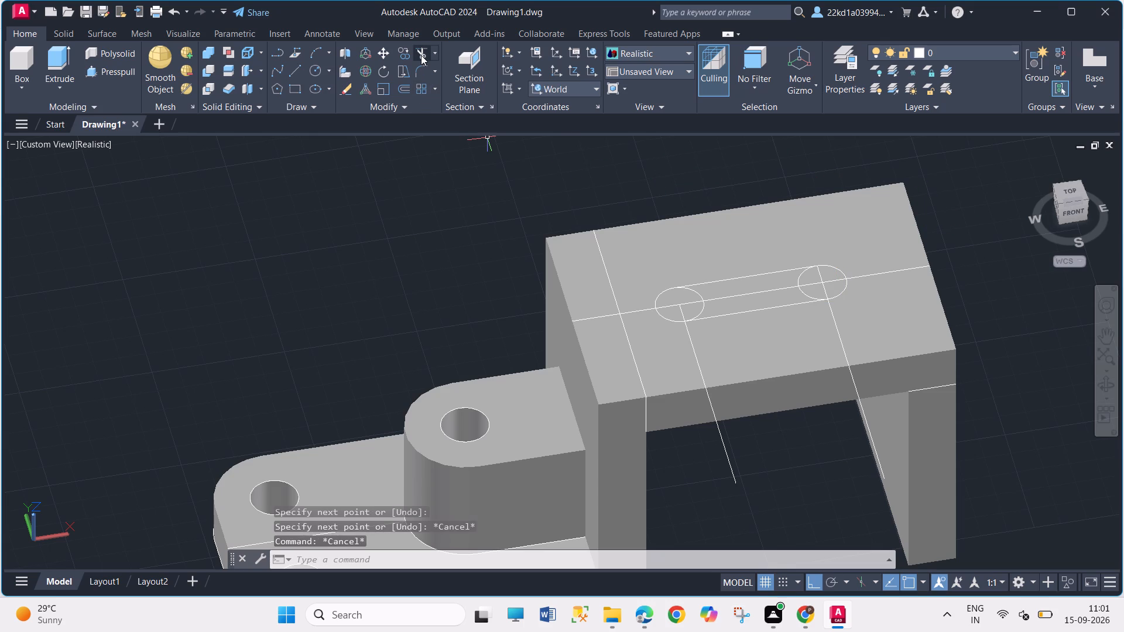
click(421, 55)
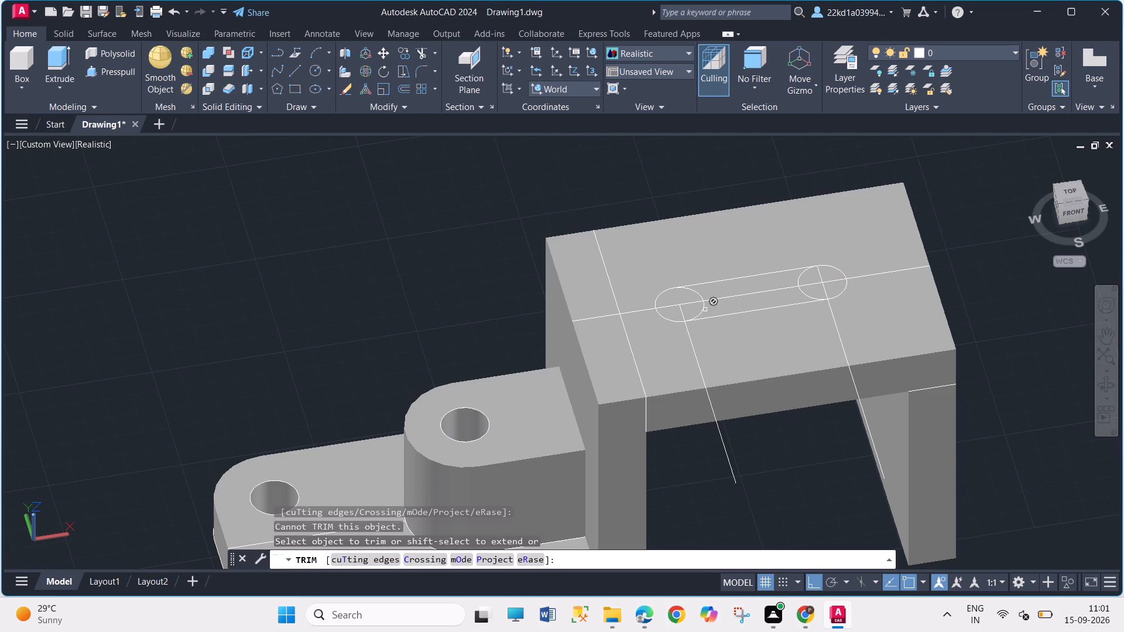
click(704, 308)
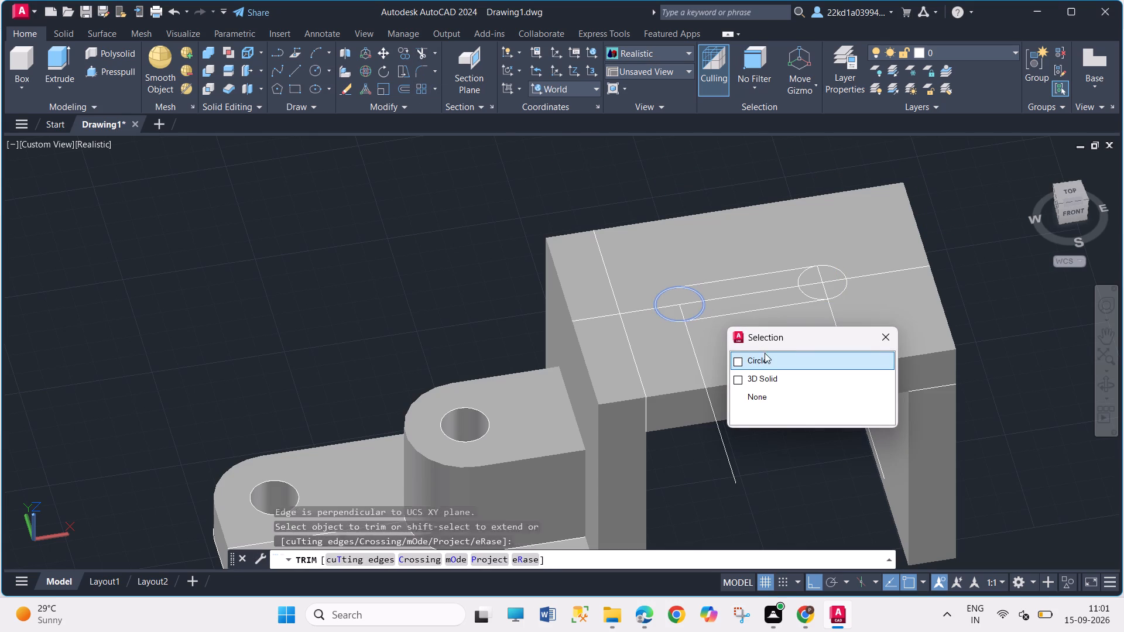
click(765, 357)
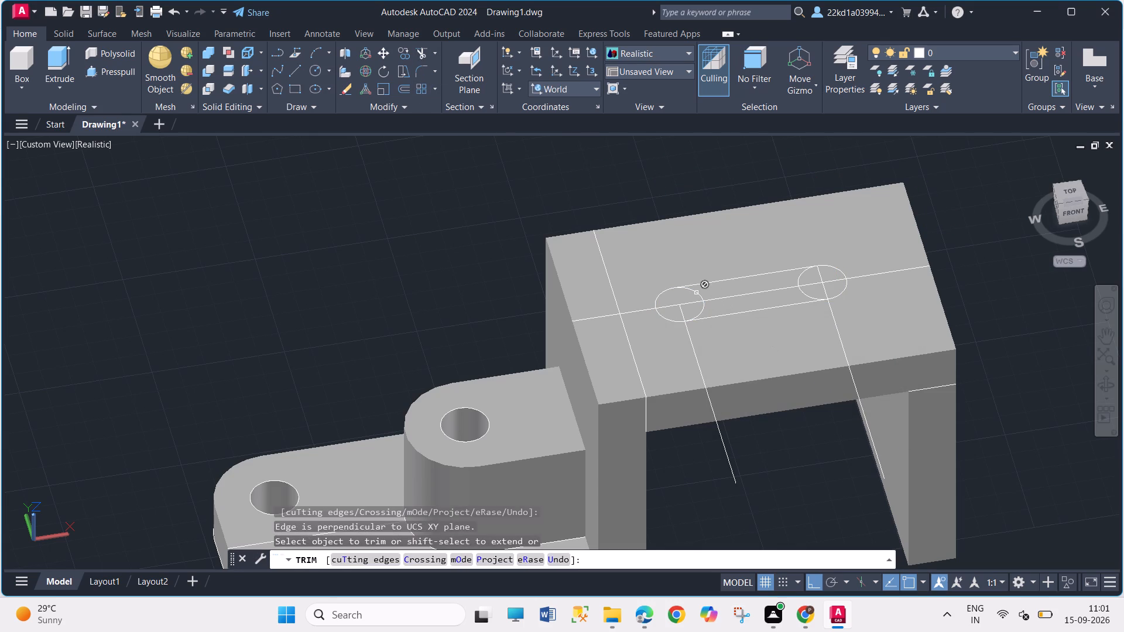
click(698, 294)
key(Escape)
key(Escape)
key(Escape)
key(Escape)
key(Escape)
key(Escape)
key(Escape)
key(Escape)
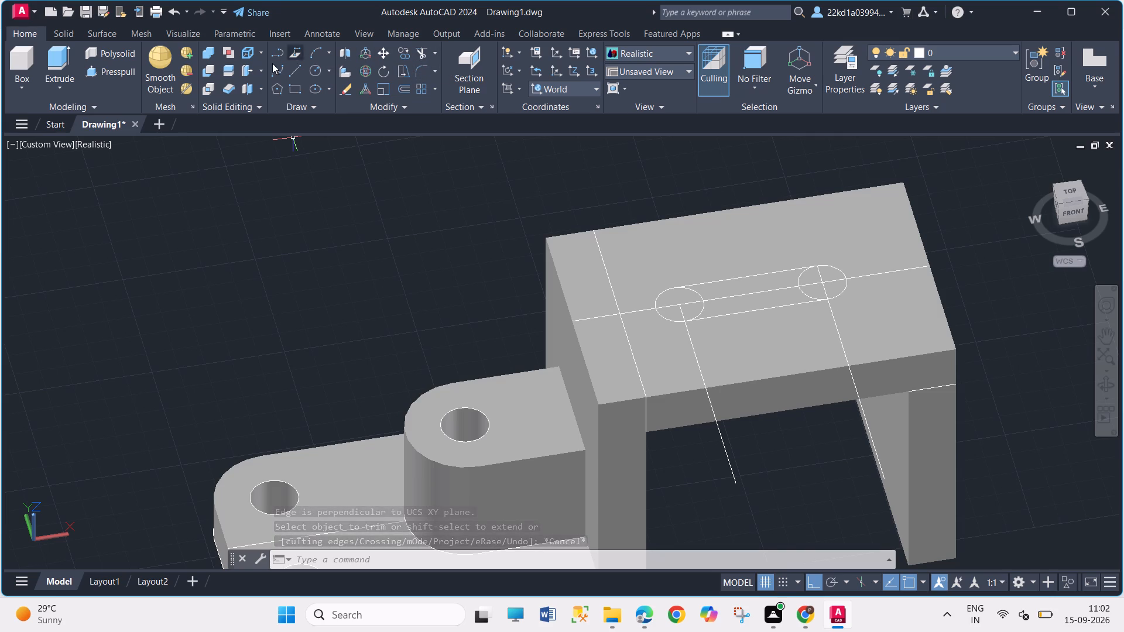
Presspull the boss-side circle's inner front quarter and its rear half down through the top plate.
click(113, 73)
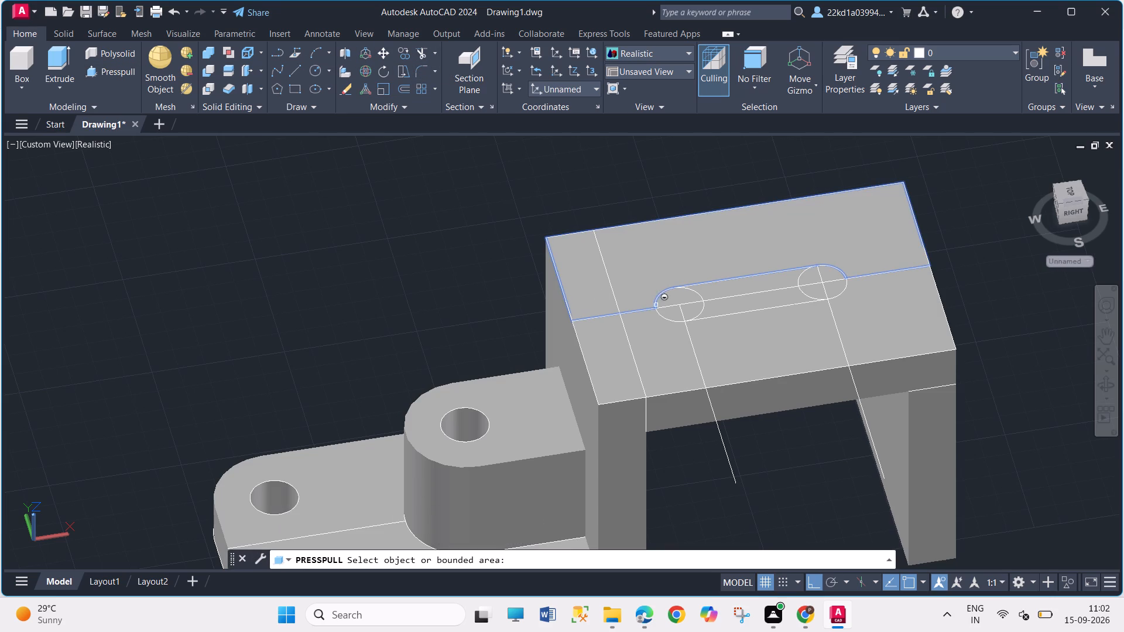
click(690, 311)
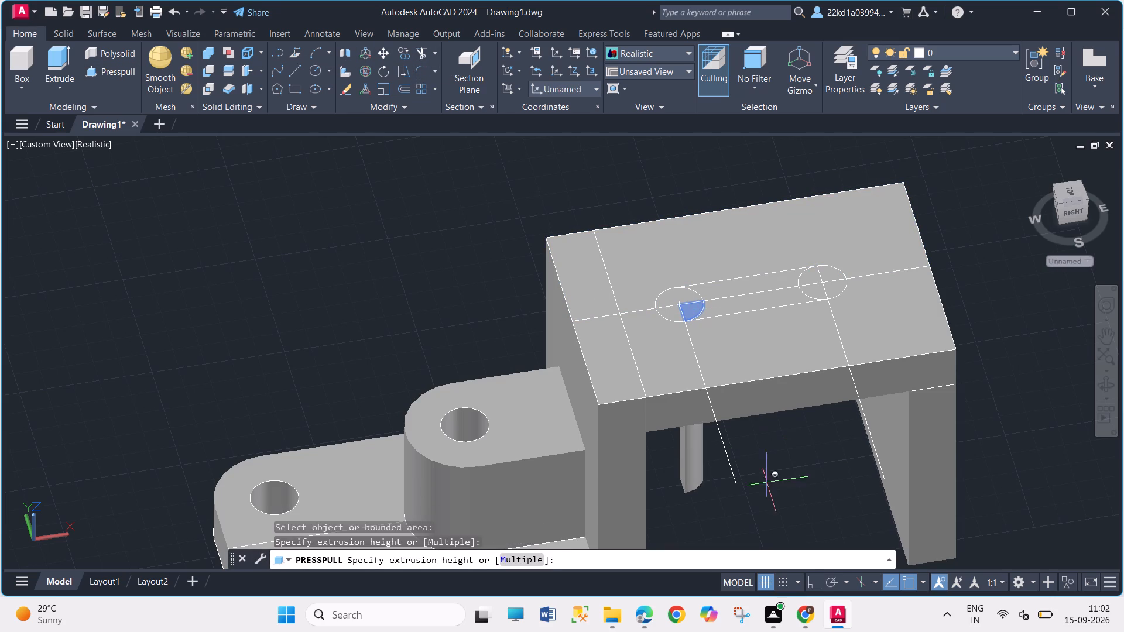
click(770, 490)
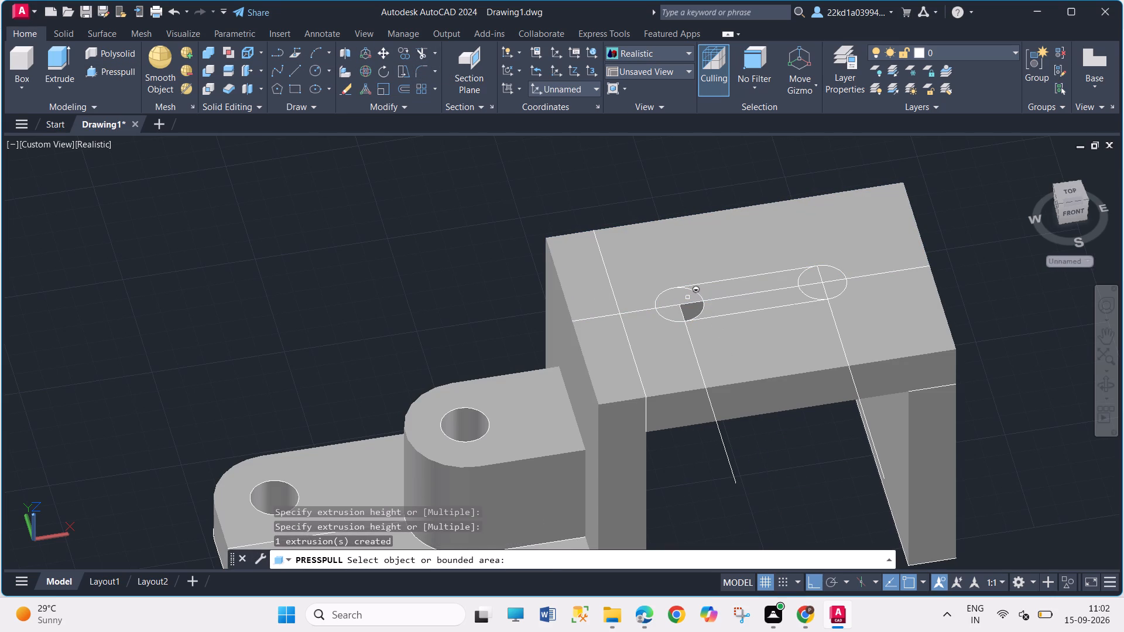
click(683, 295)
click(765, 493)
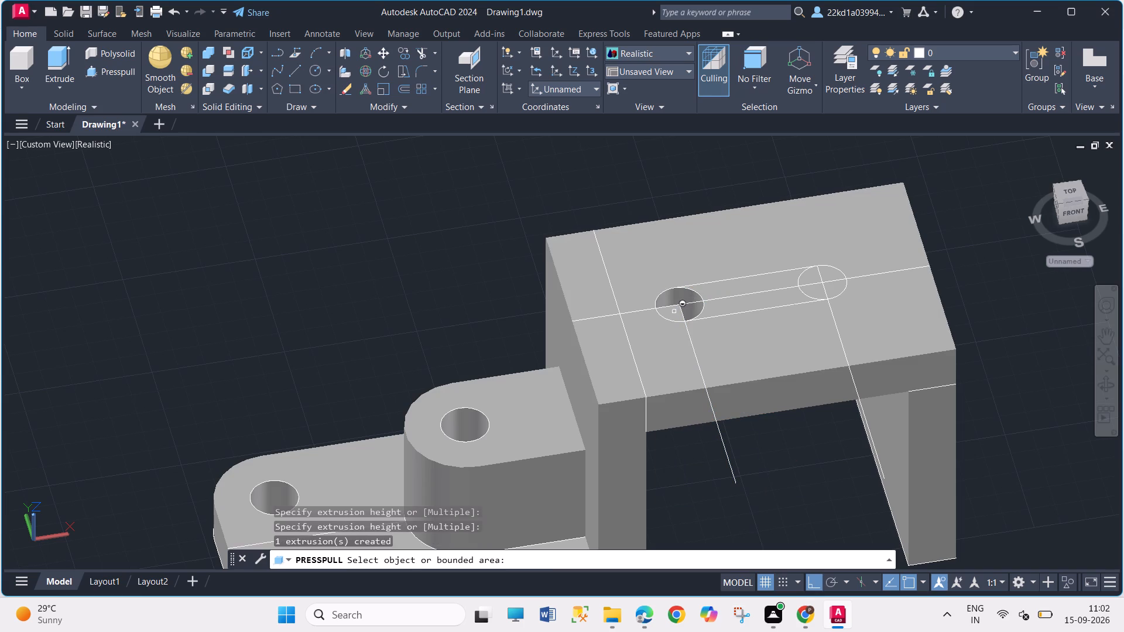
click(674, 312)
key(Escape)
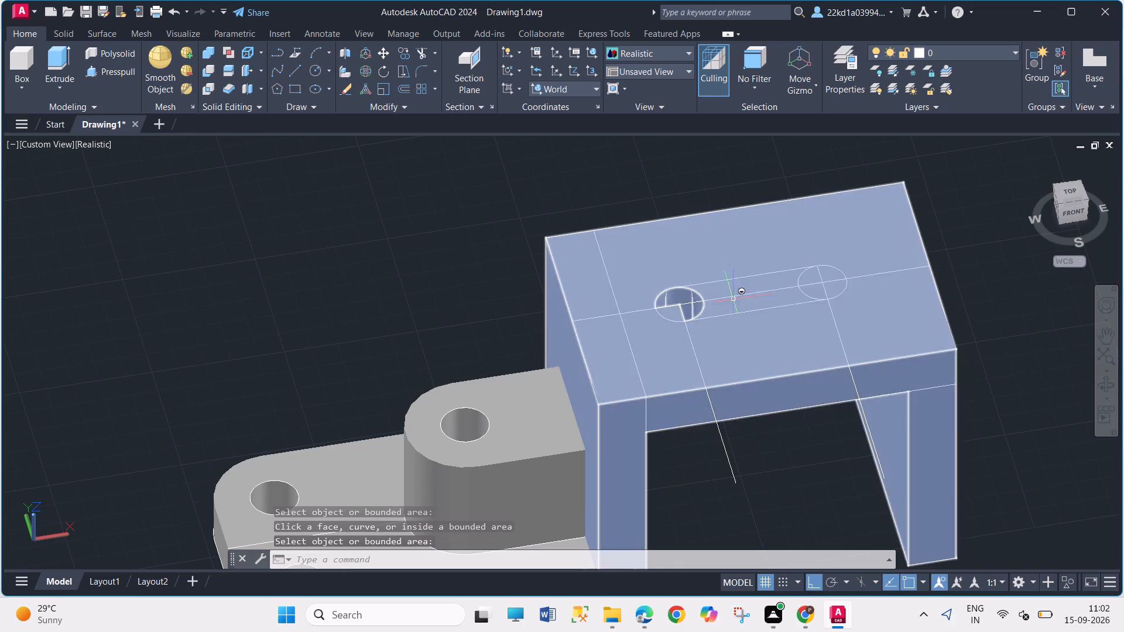
Presspull the slot's straight areas on both sides of the centreline, between the two circles, down through the plate.
click(108, 75)
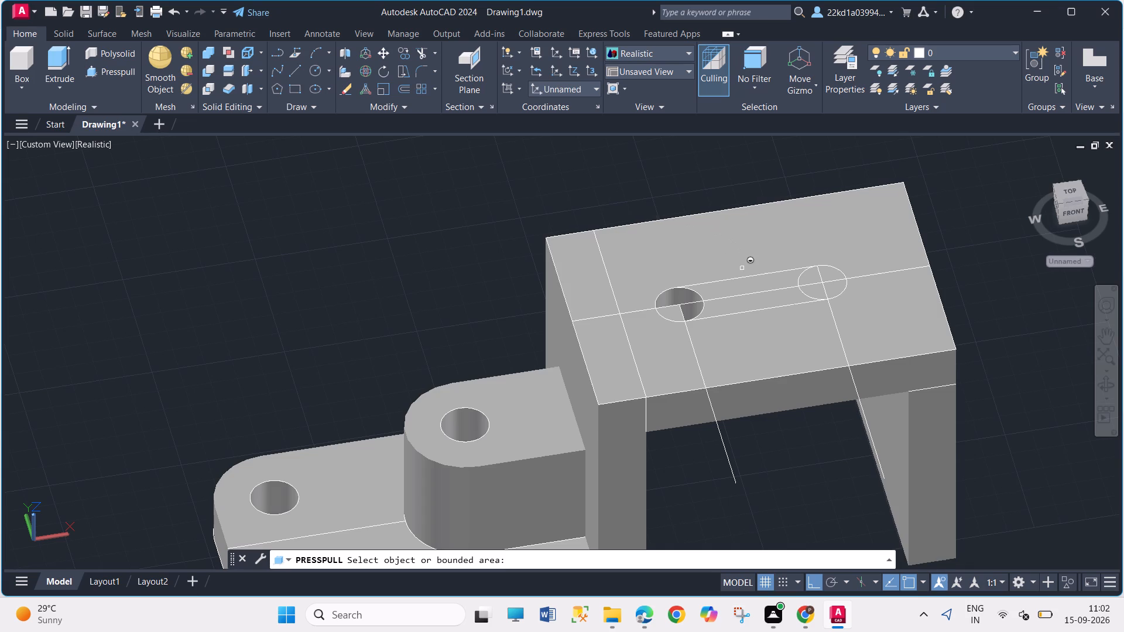
click(752, 284)
click(793, 470)
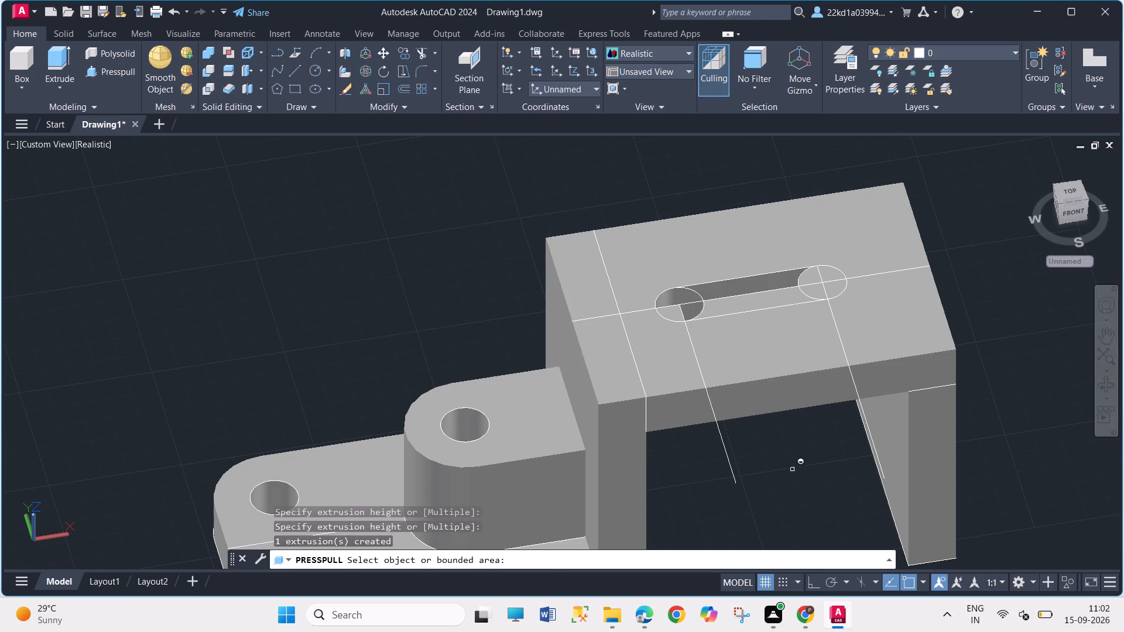
click(753, 306)
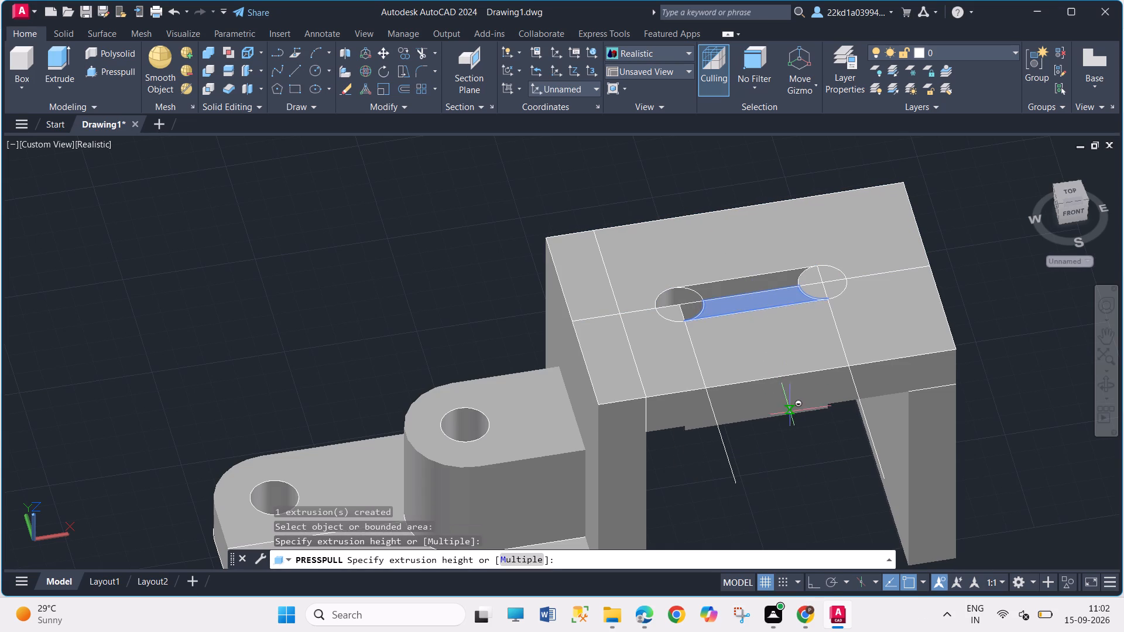
click(800, 442)
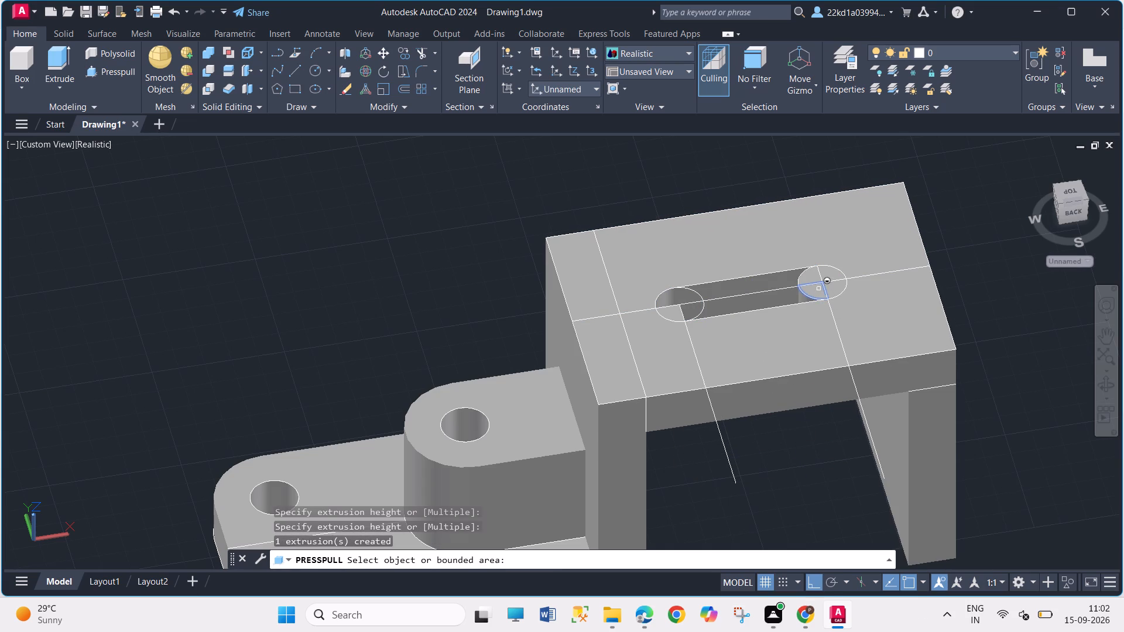
Presspull the far circle's inner front quarter and outer rear quarter down through the top plate.
click(819, 289)
click(820, 419)
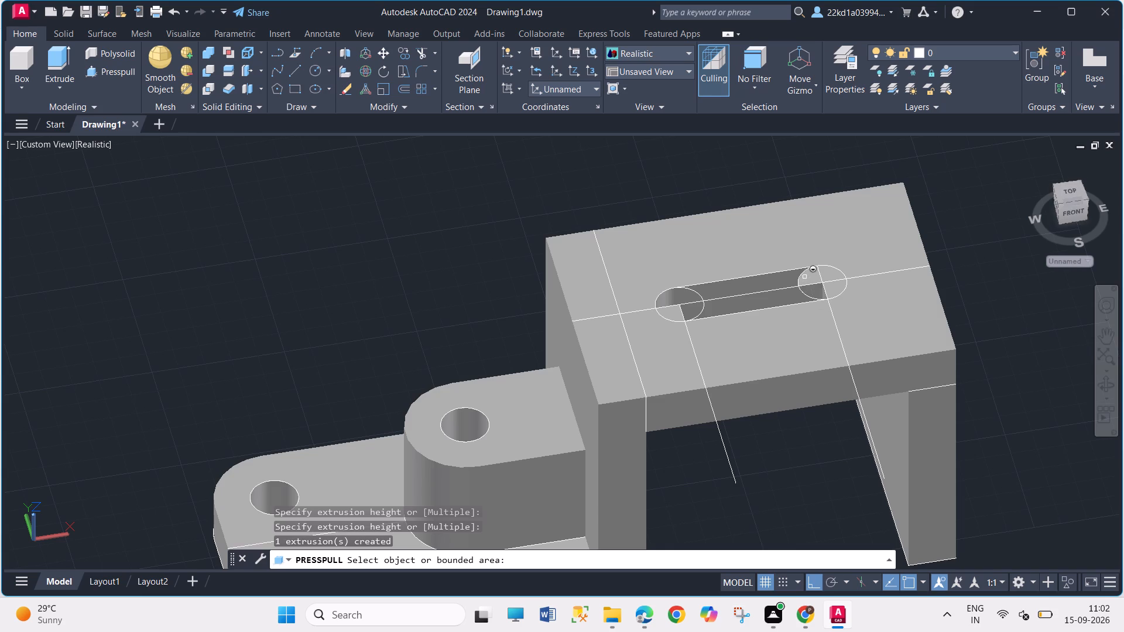
click(805, 277)
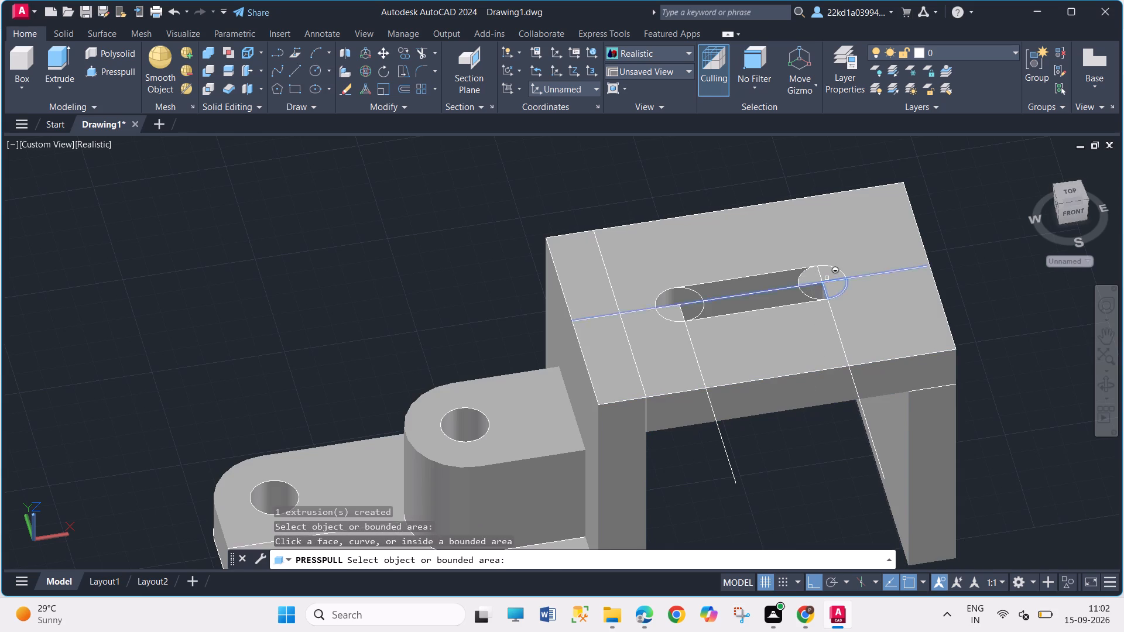
click(827, 277)
click(812, 448)
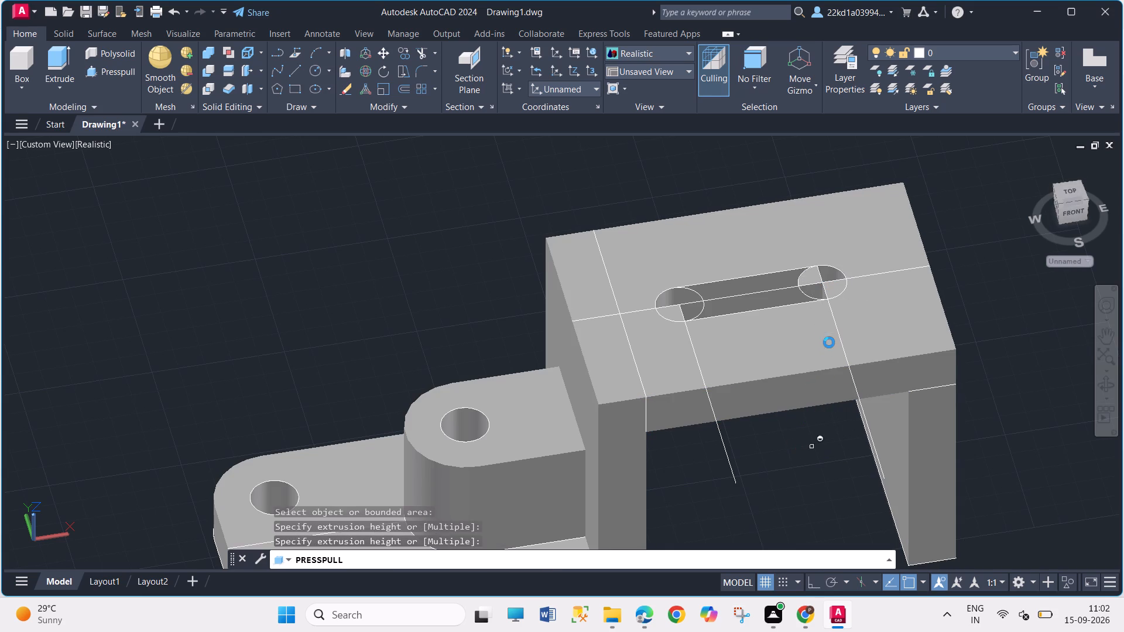
click(836, 286)
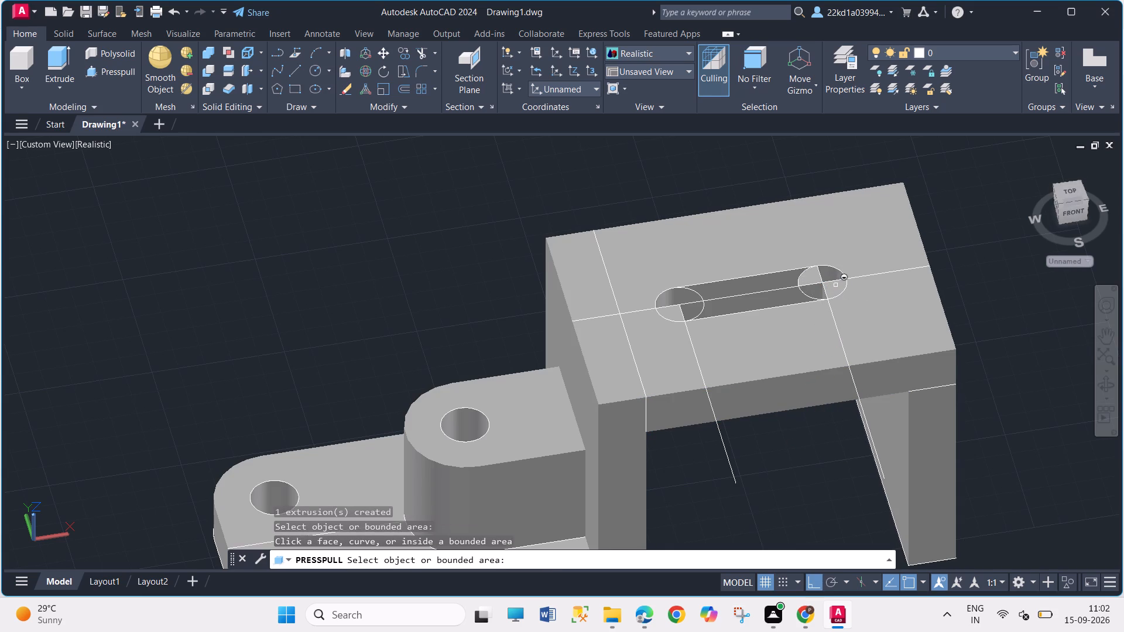
key(Escape)
key(Escape)
key(Escape)
key(Escape)
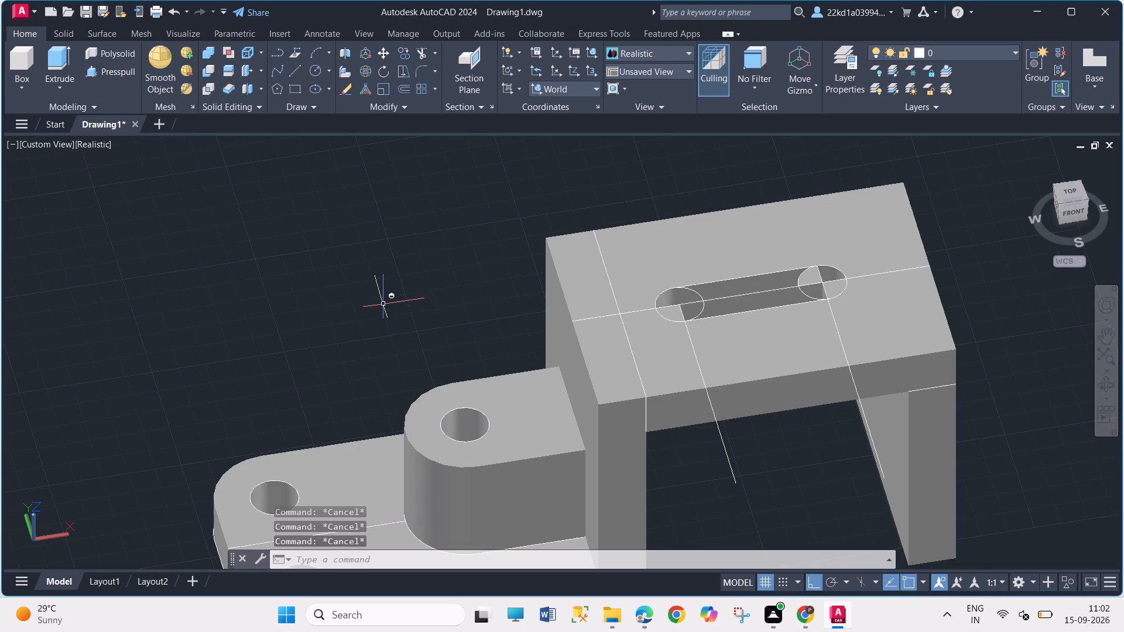
Presspull the remaining outer front quarter of the boss-side circle down through the plate.
click(98, 71)
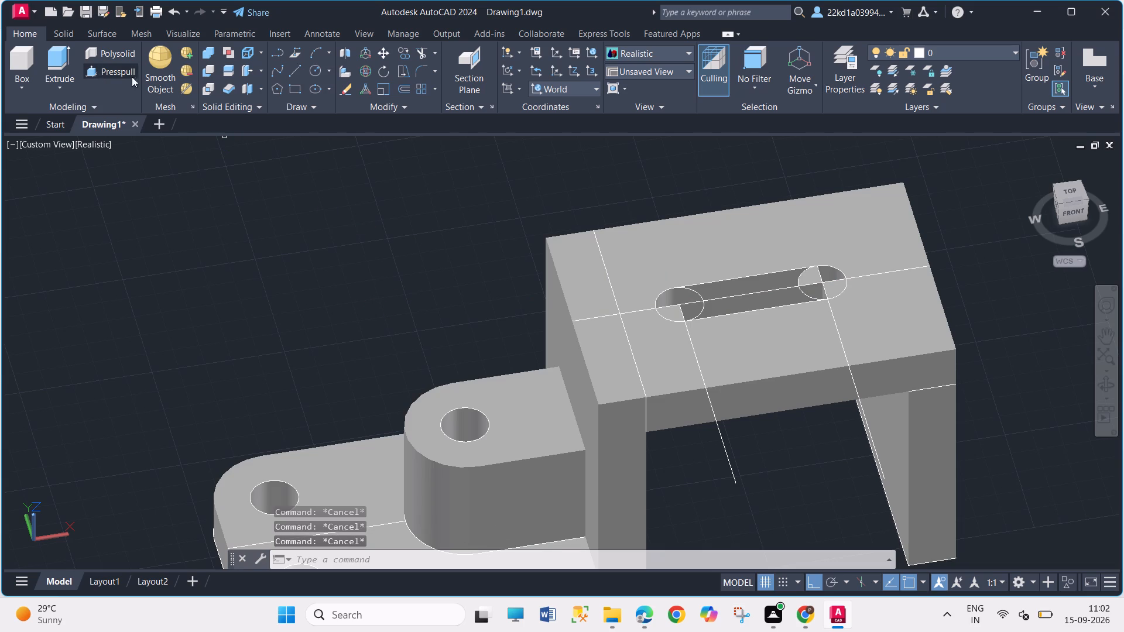
click(676, 318)
click(734, 533)
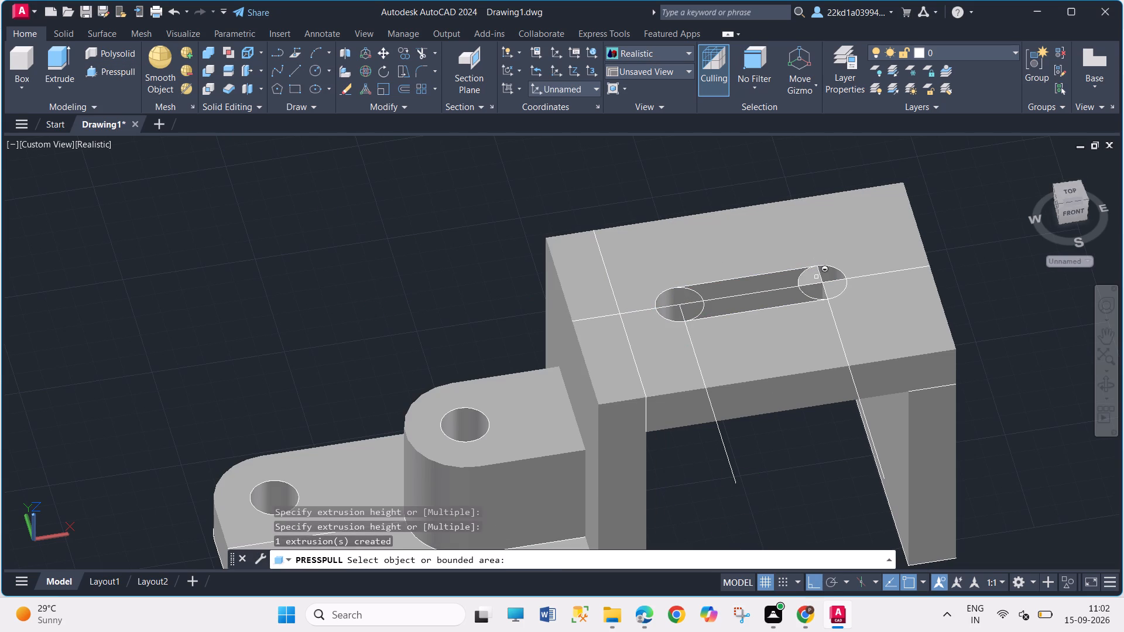
Presspull the far circle's inner rear and outer front quarters down through the plate to complete the slot cut.
scroll(828, 283, up, 2)
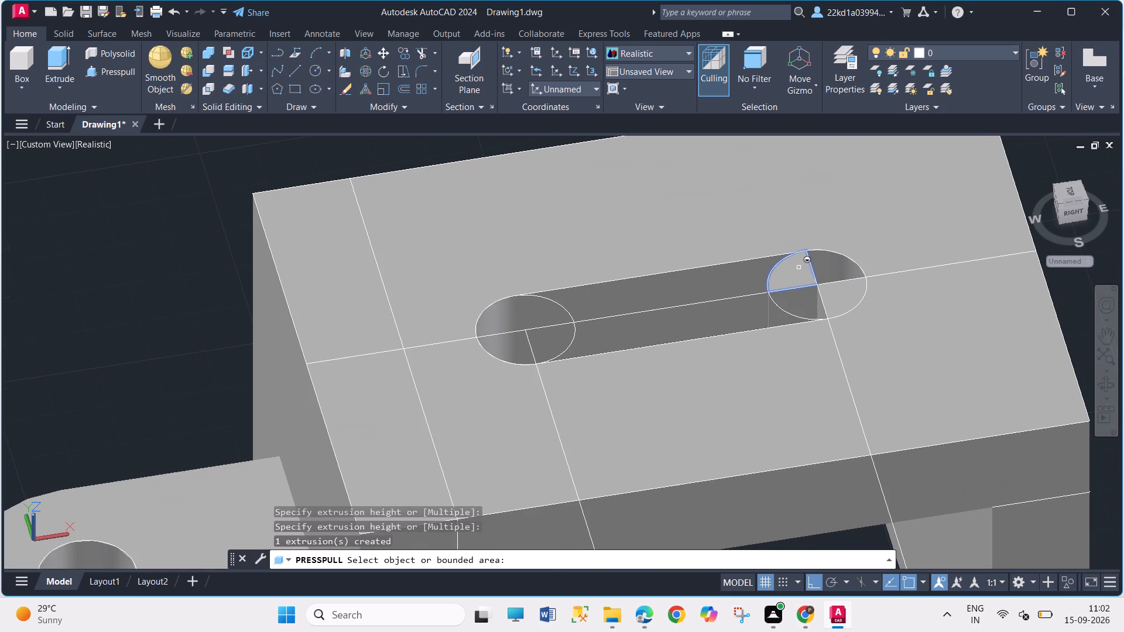
click(799, 268)
scroll(811, 461, down, 3)
click(811, 530)
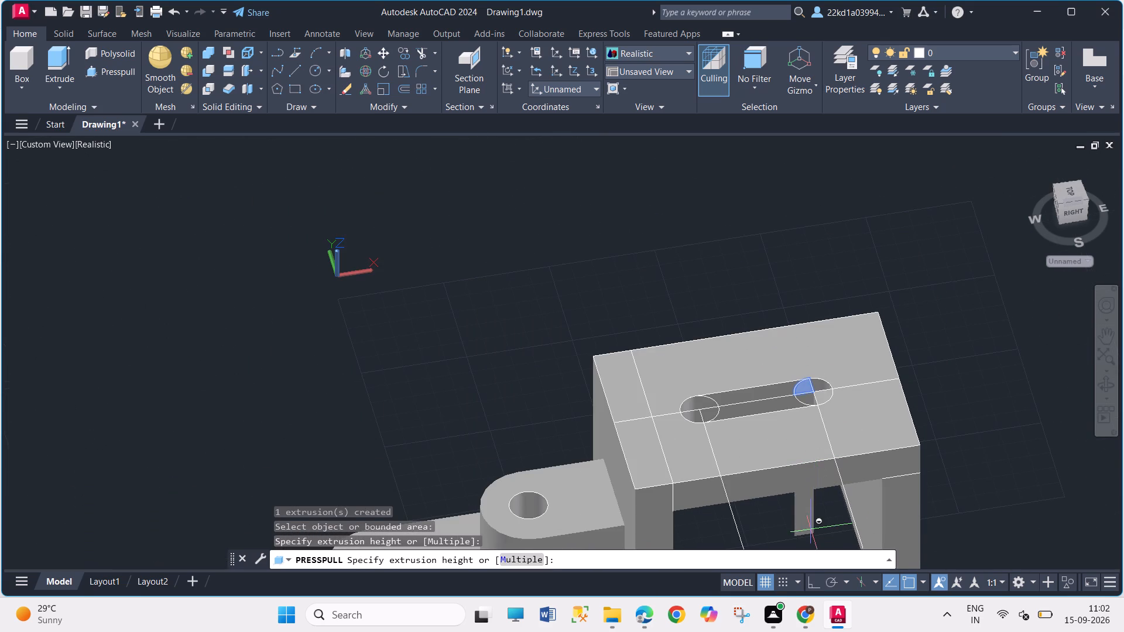
click(826, 397)
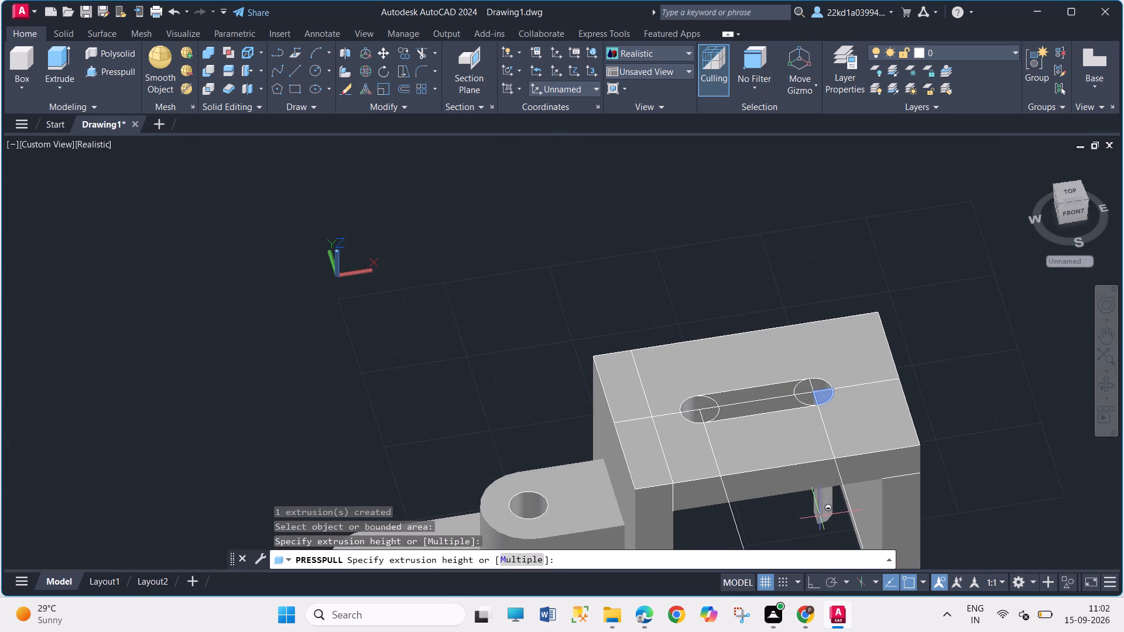
click(820, 517)
key(Escape)
key(Escape)
key(Escape)
key(Escape)
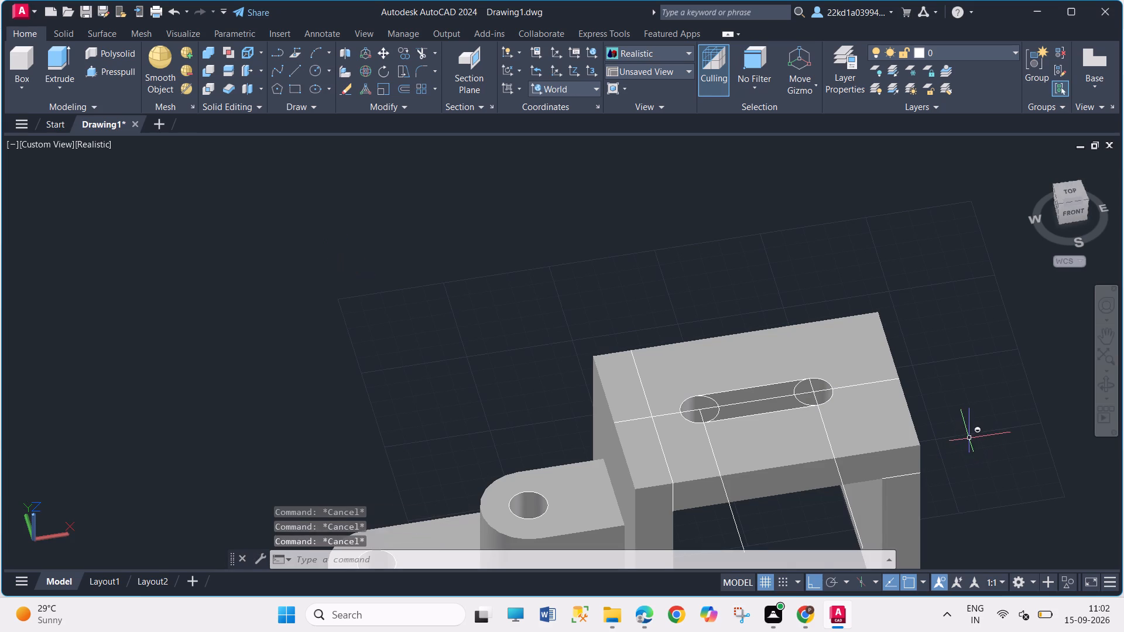
Save the drawing as 3D MODEL 3 in the AUTOCAD CADDESK folder inside DESKTOP2 on drive D.
scroll(969, 438, down, 3)
scroll(965, 531, up, 2)
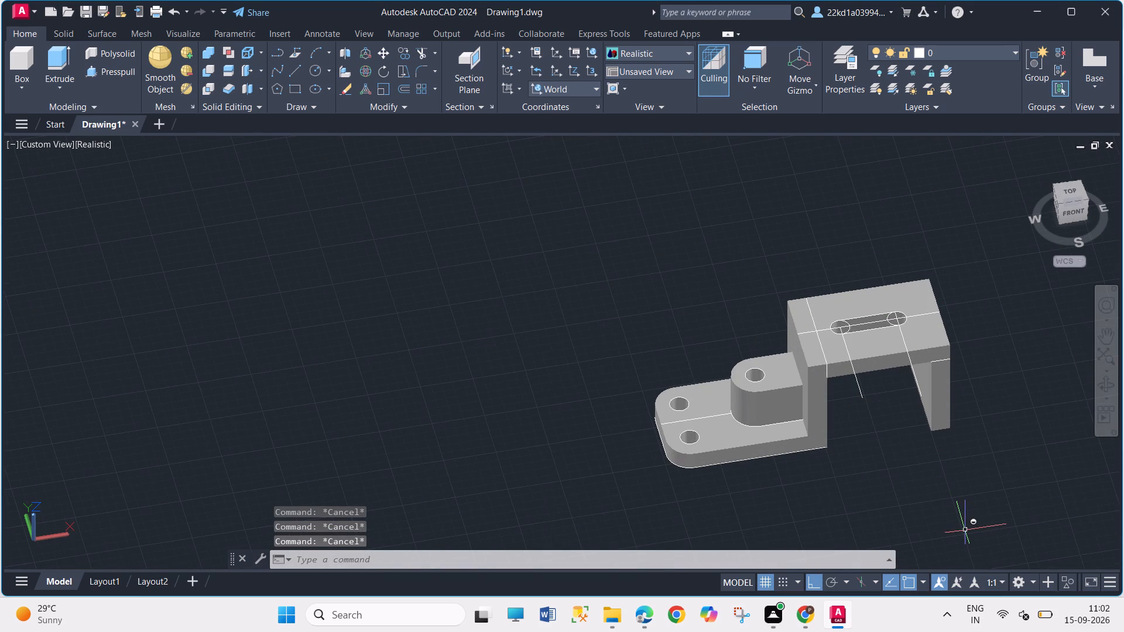
key(ctrl+s)
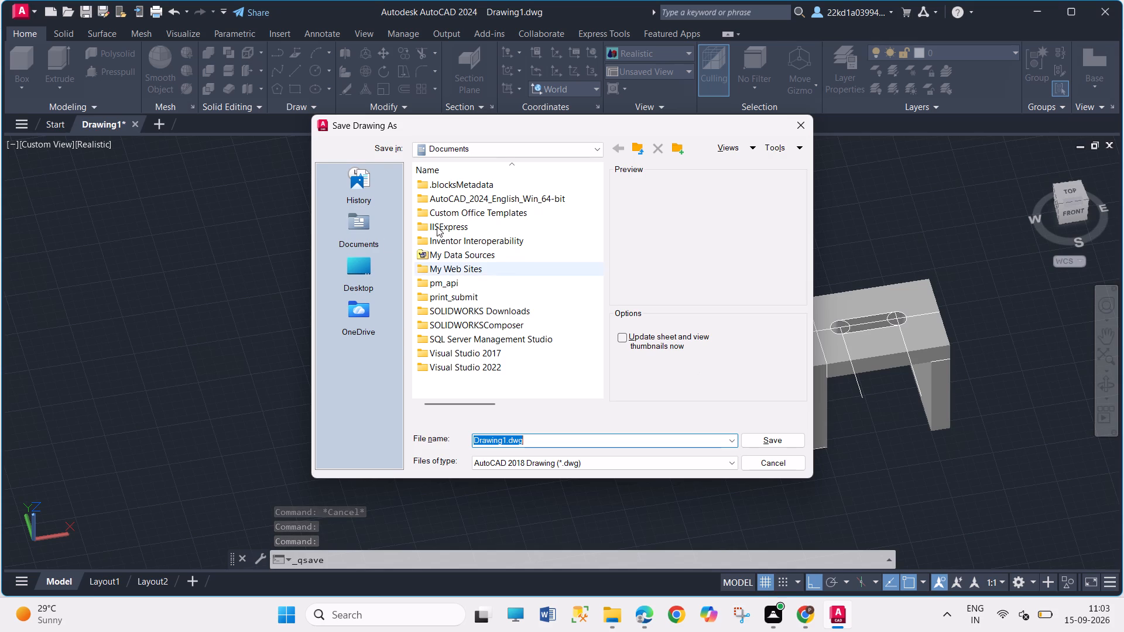
double_click(371, 275)
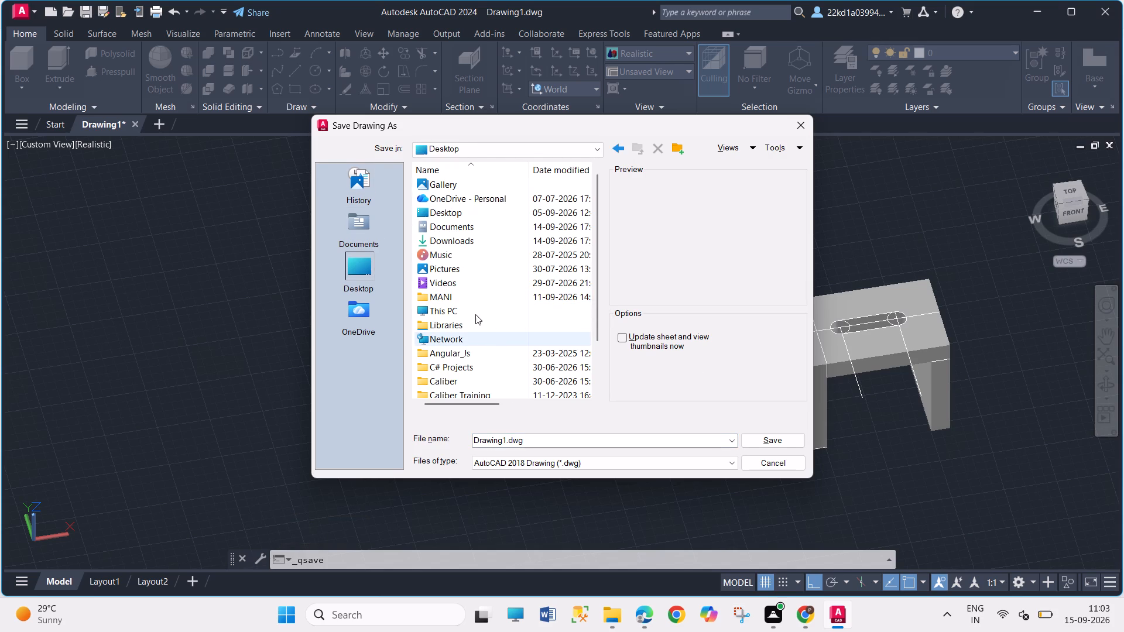
double_click(471, 304)
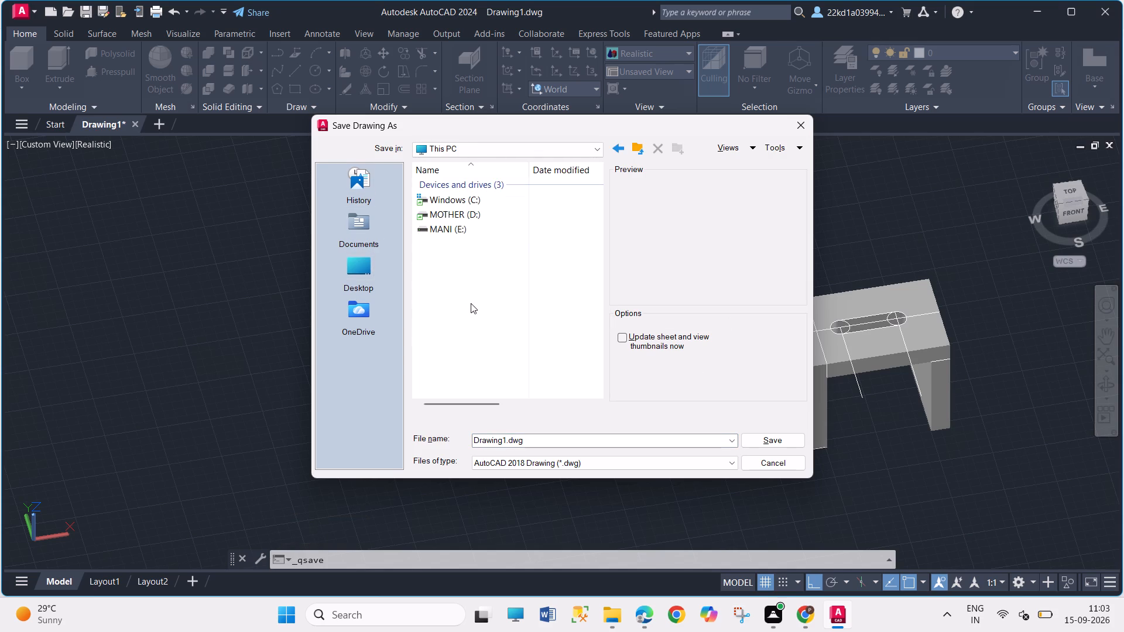
double_click(491, 218)
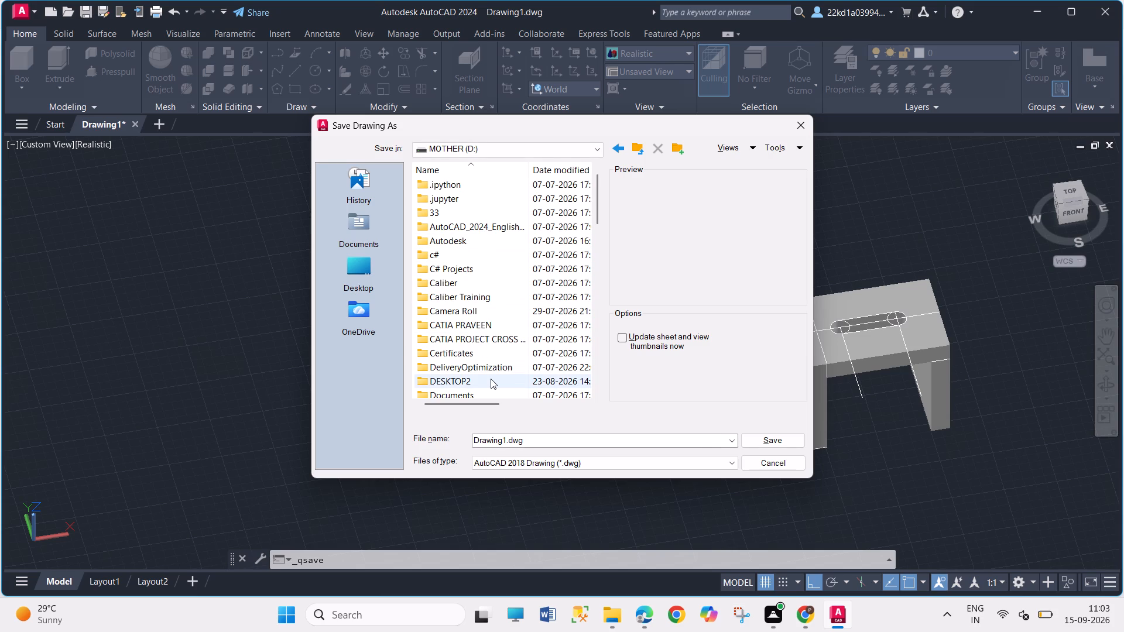
double_click(491, 379)
double_click(509, 188)
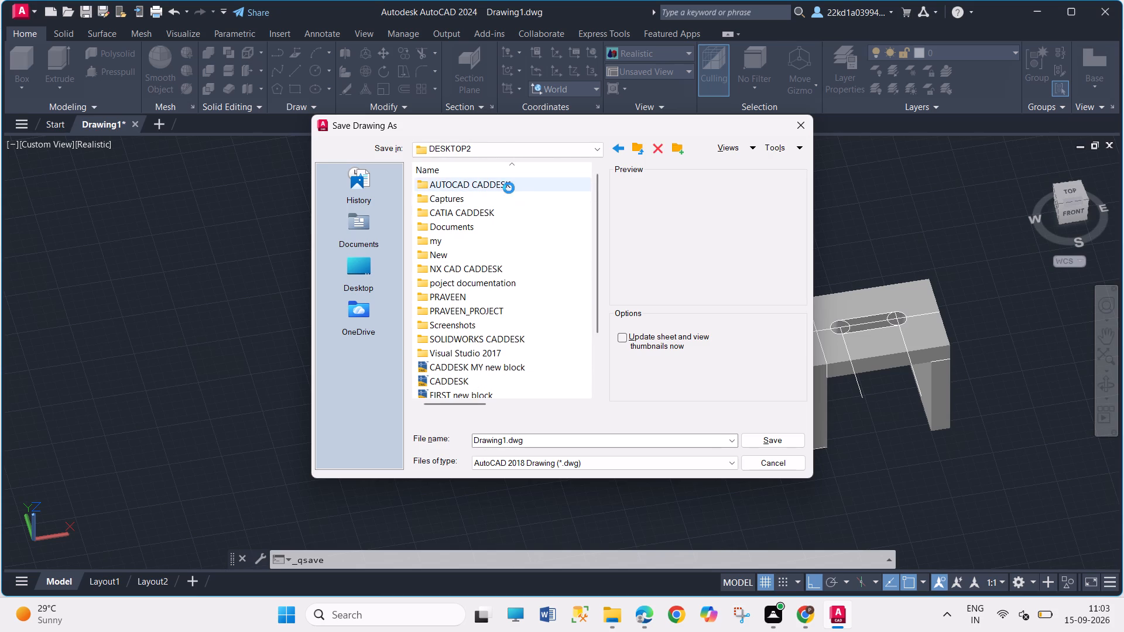
double_click(533, 444)
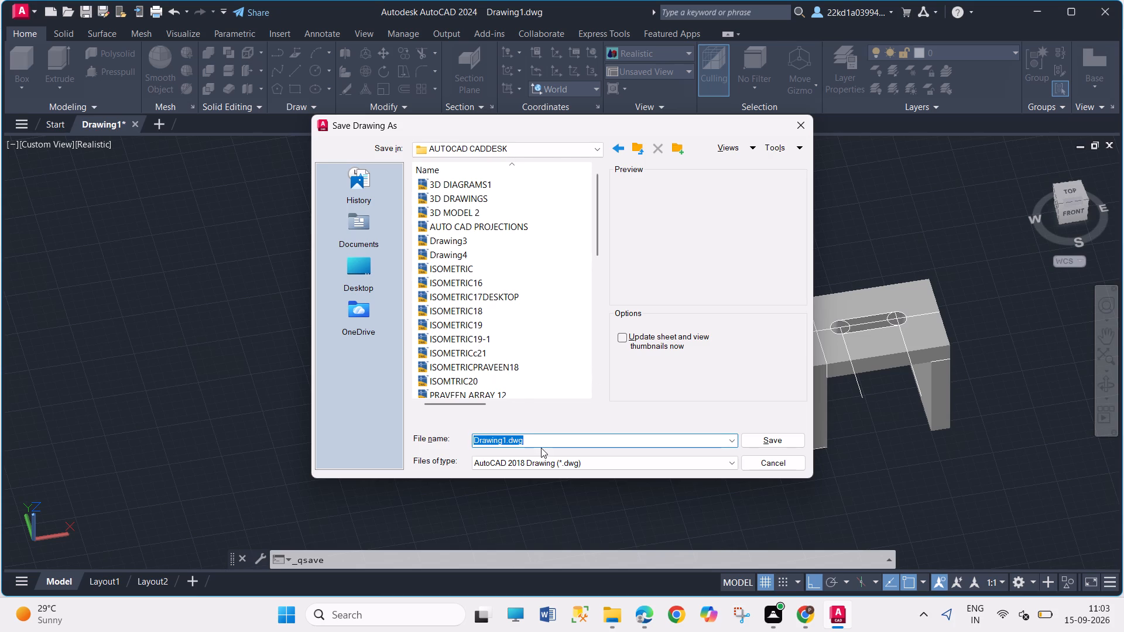
text(3D MODE)
text(L 3)
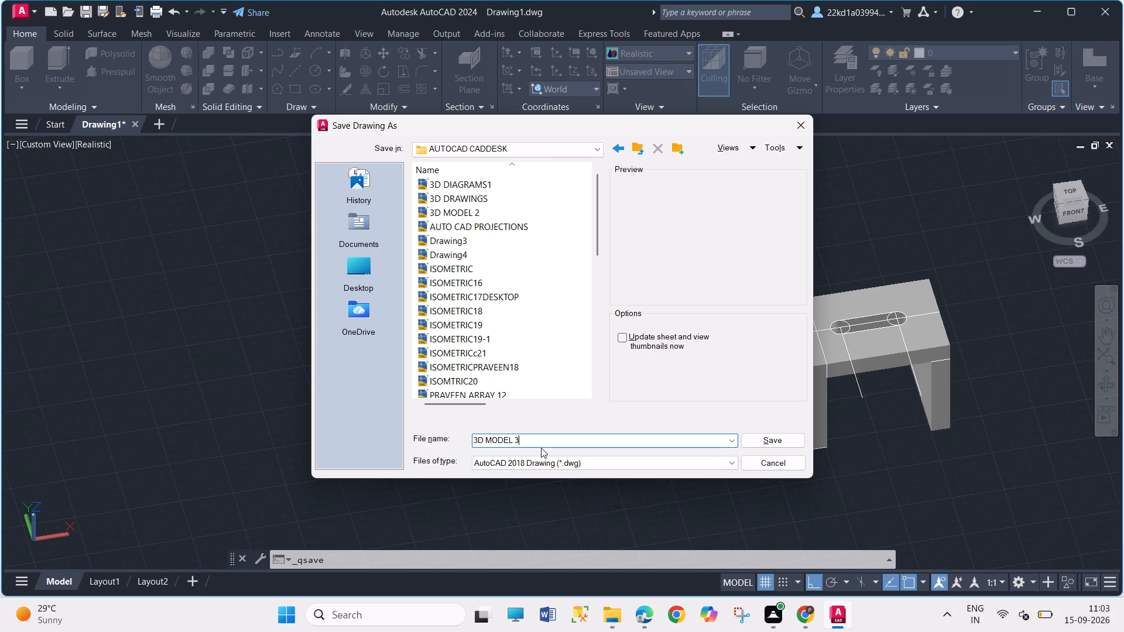
key(Return)
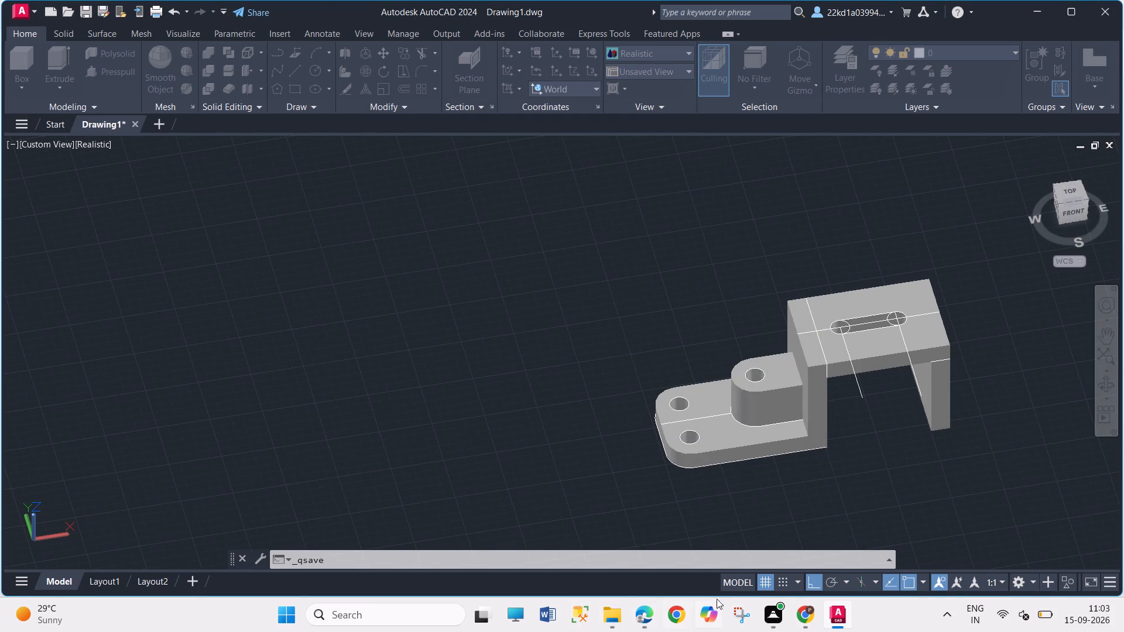
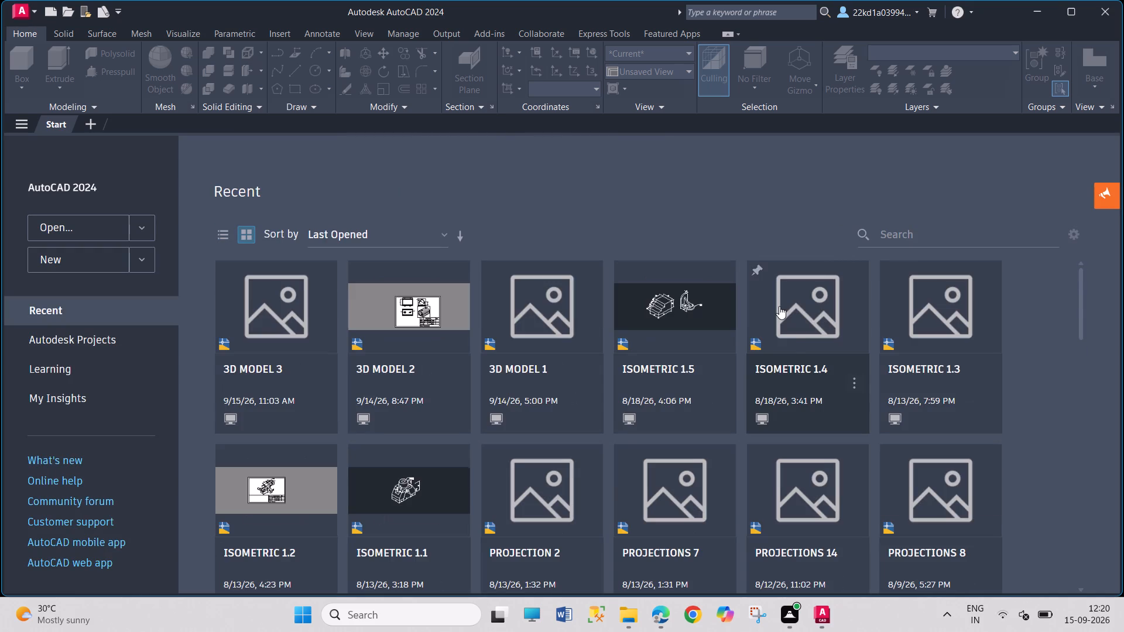
Open the 3D MODEL 3 drawing from the recent files.
click(292, 300)
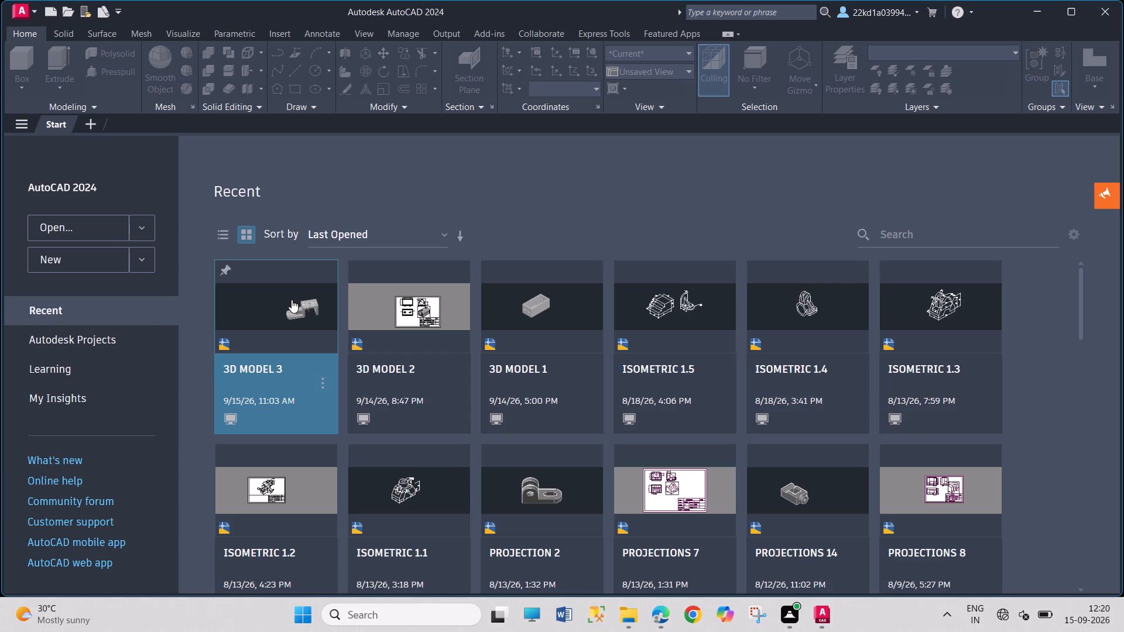
double_click(292, 300)
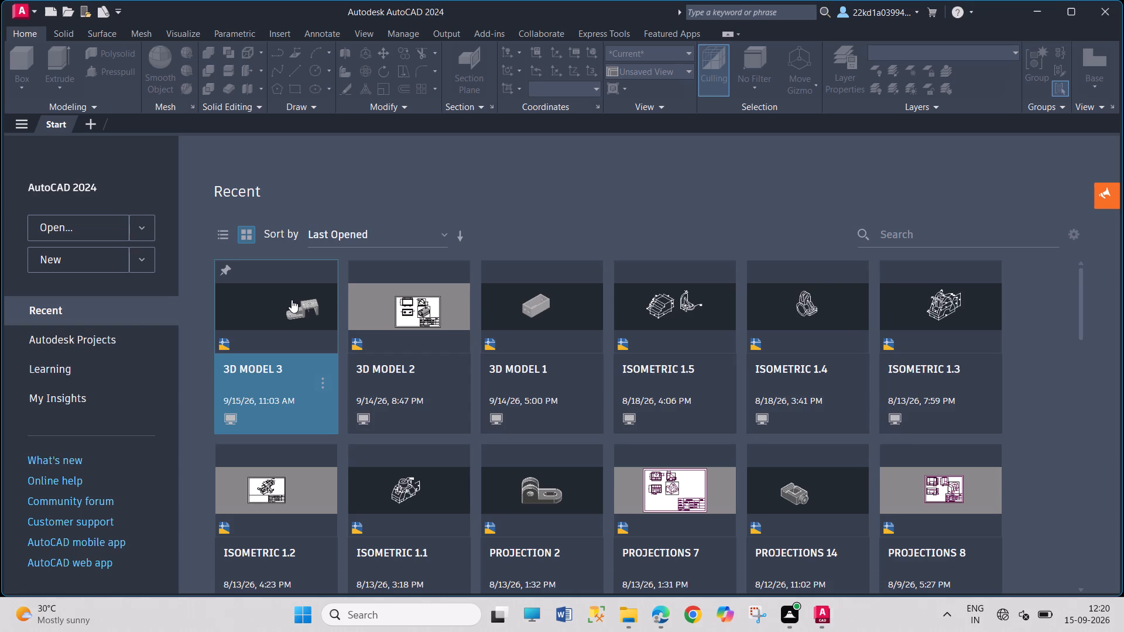
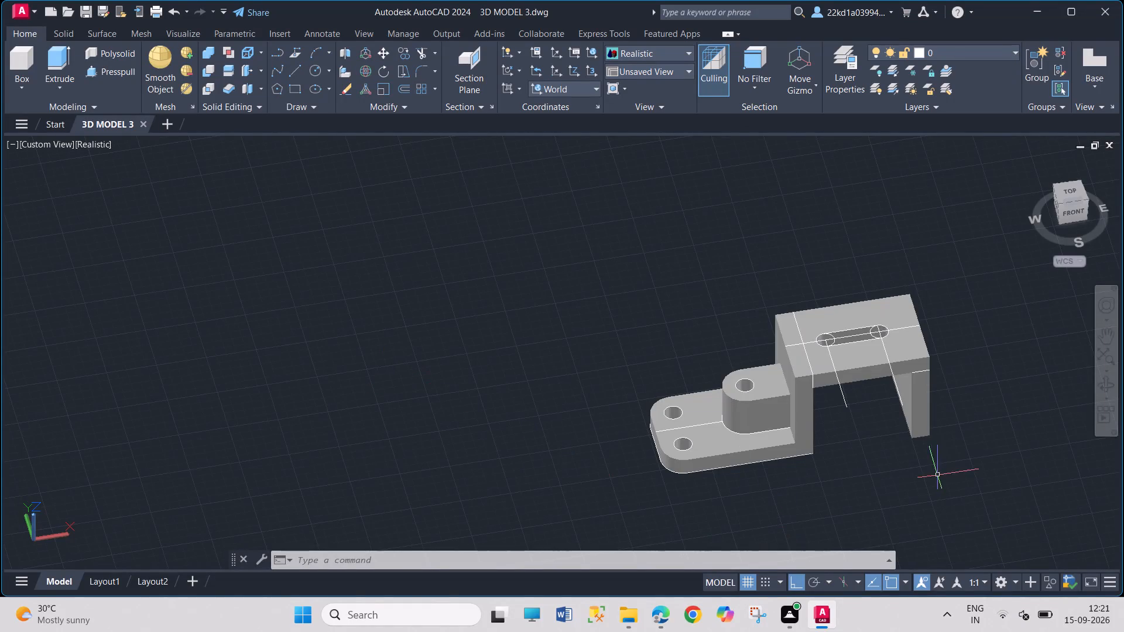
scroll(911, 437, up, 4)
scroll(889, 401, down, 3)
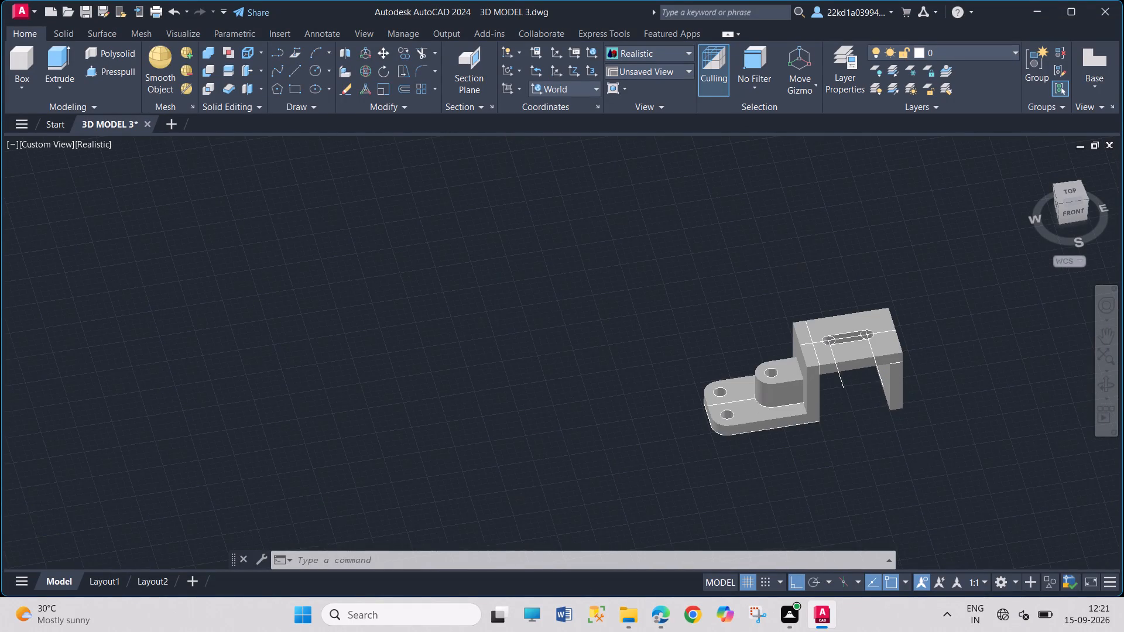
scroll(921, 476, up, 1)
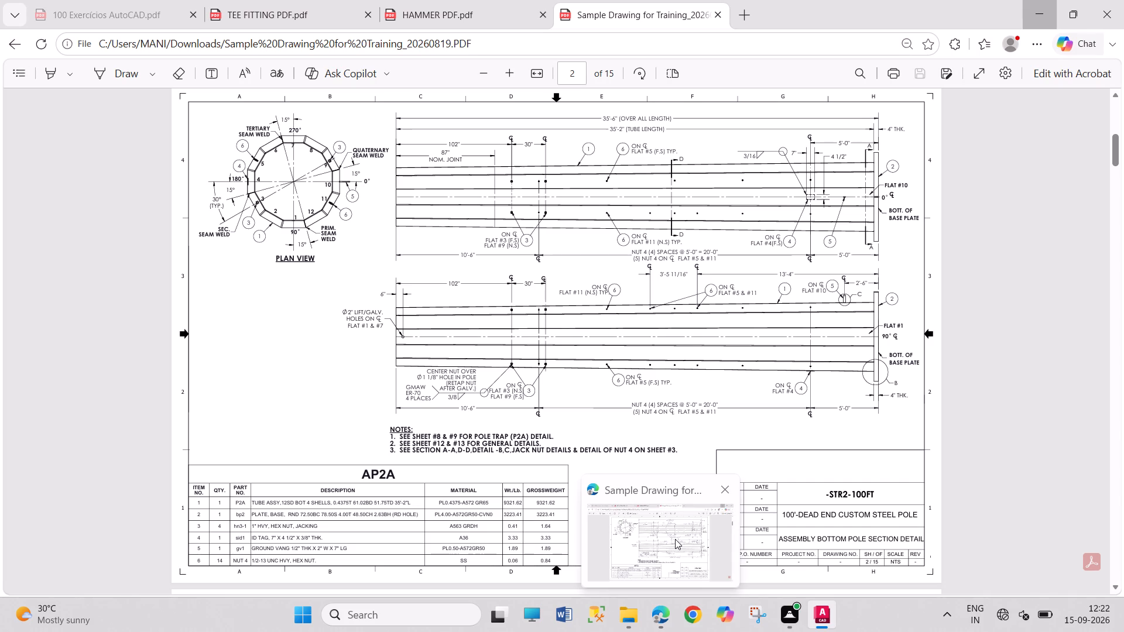
Switch to Edge and close the TEE FITTING, Sample Drawing and HAMMER PDFs, keeping 100 Exercícios AutoCAD open.
click(675, 539)
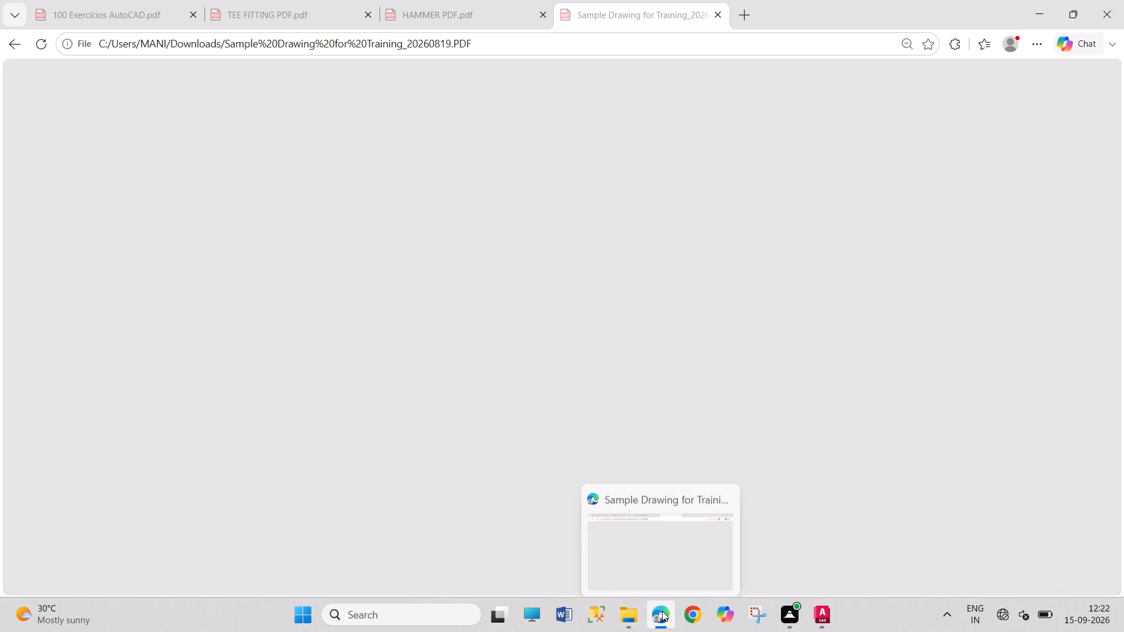
click(477, 0)
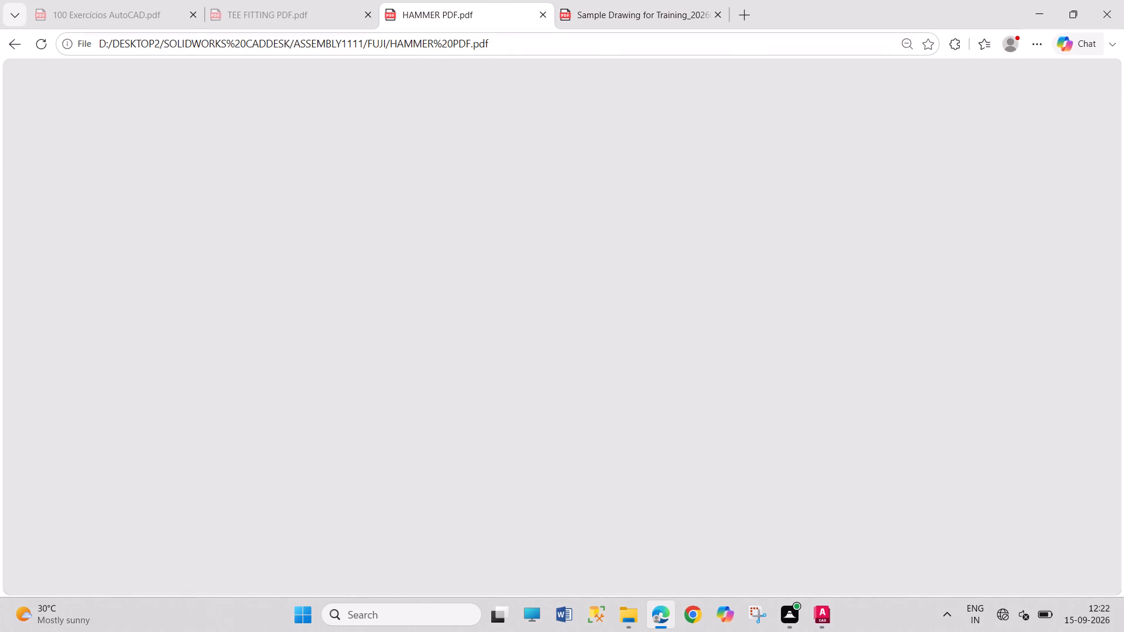
click(273, 0)
click(108, 8)
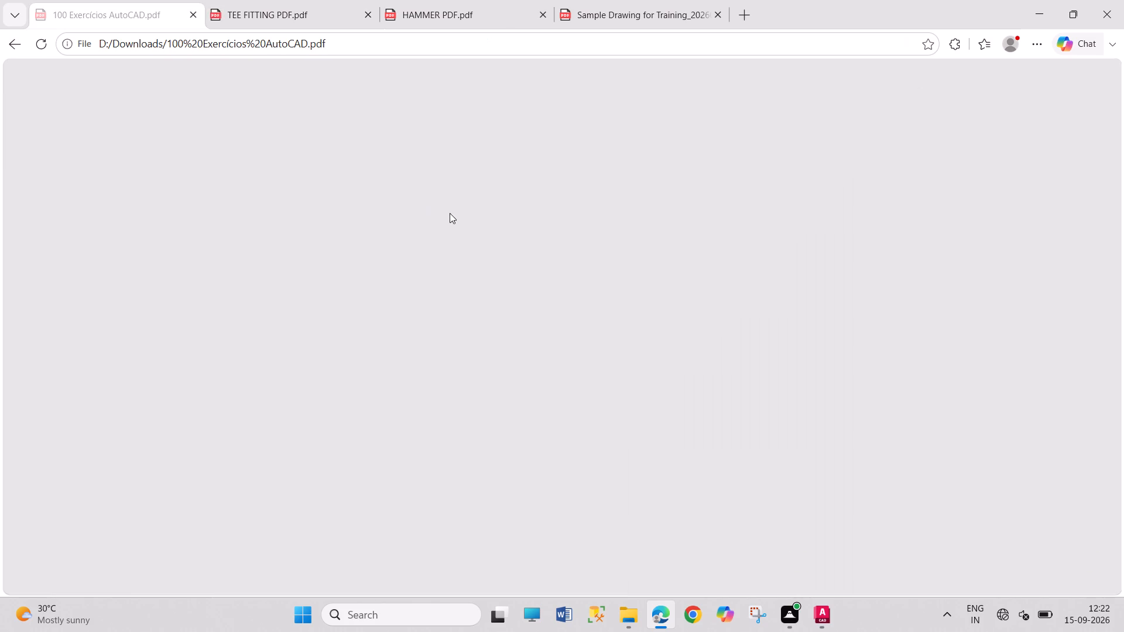
click(366, 19)
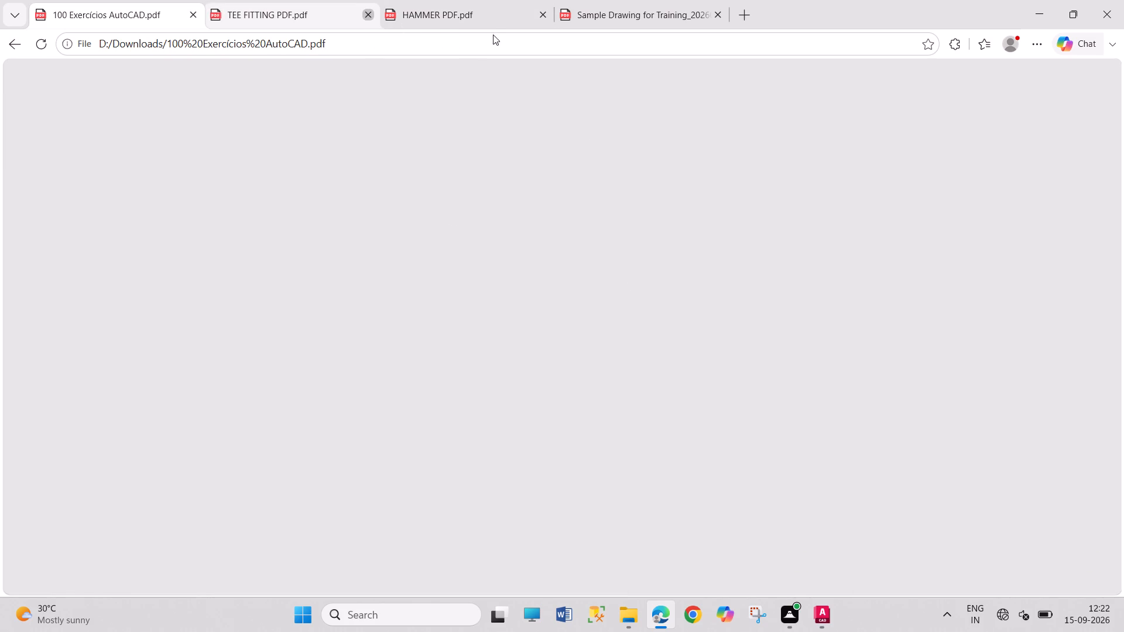
click(543, 16)
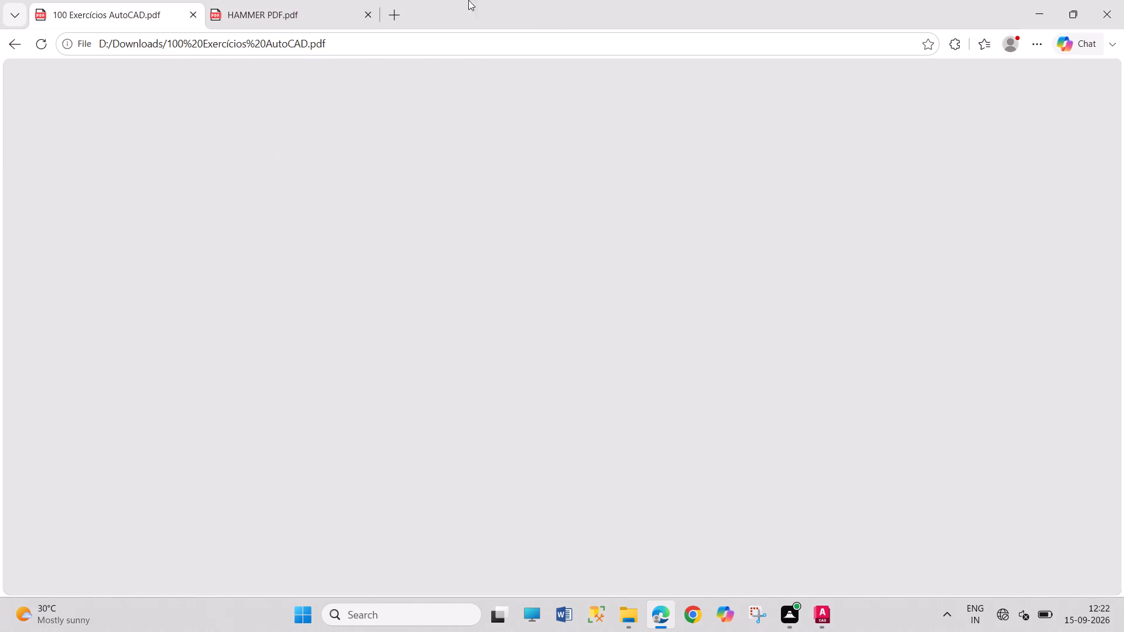
click(371, 15)
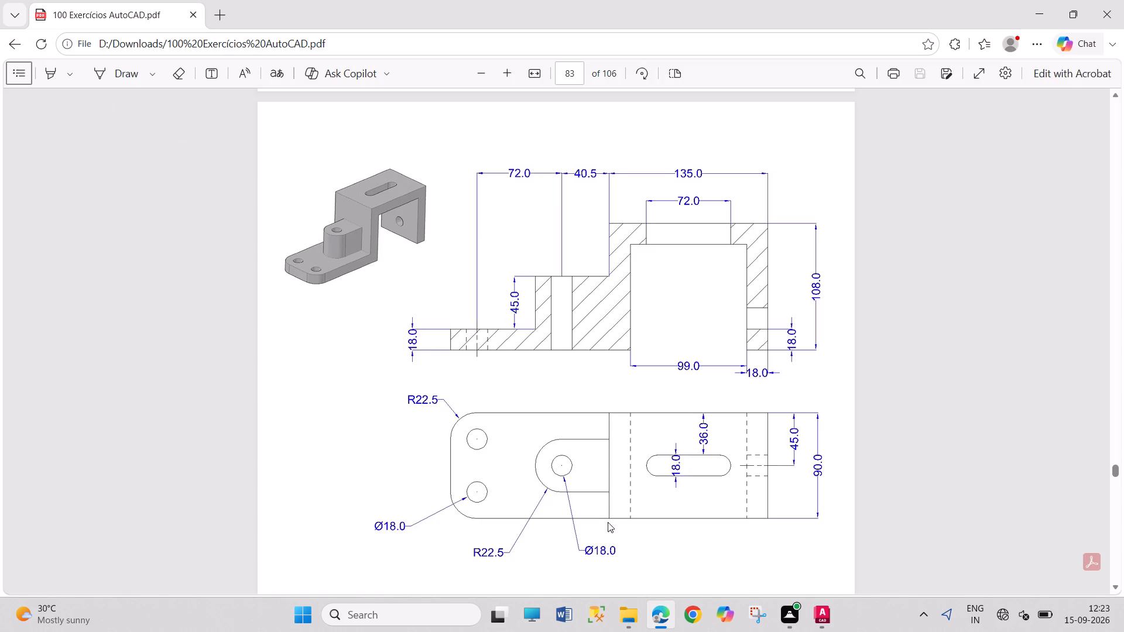
Open the Sample Drawing for Training_20260819 PDF from the Downloads folder in File Explorer.
click(619, 603)
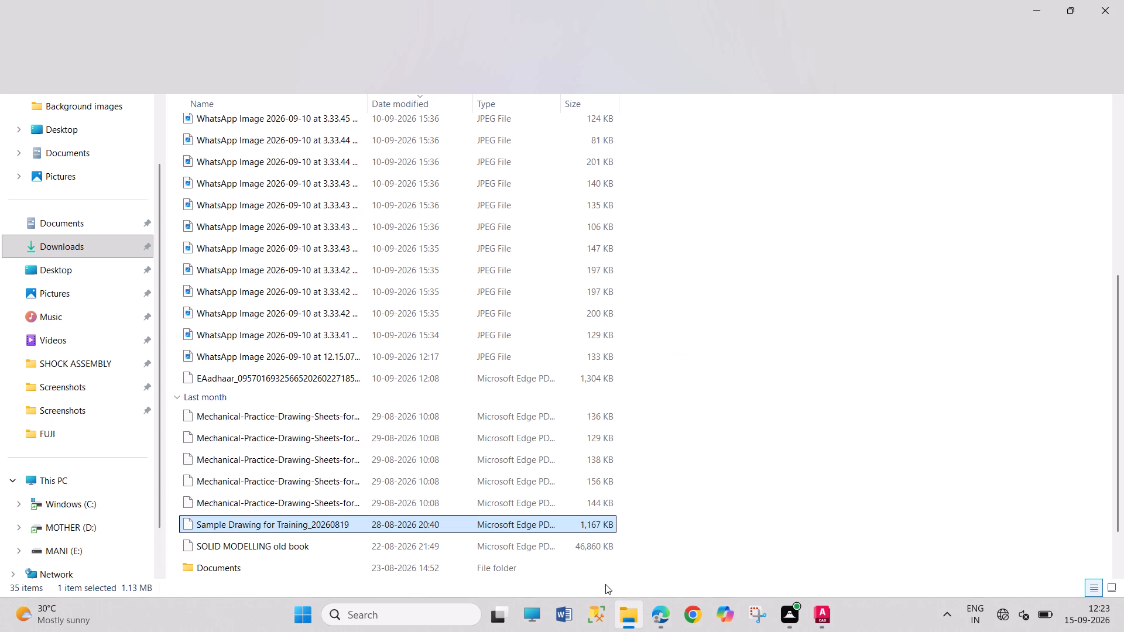
double_click(359, 524)
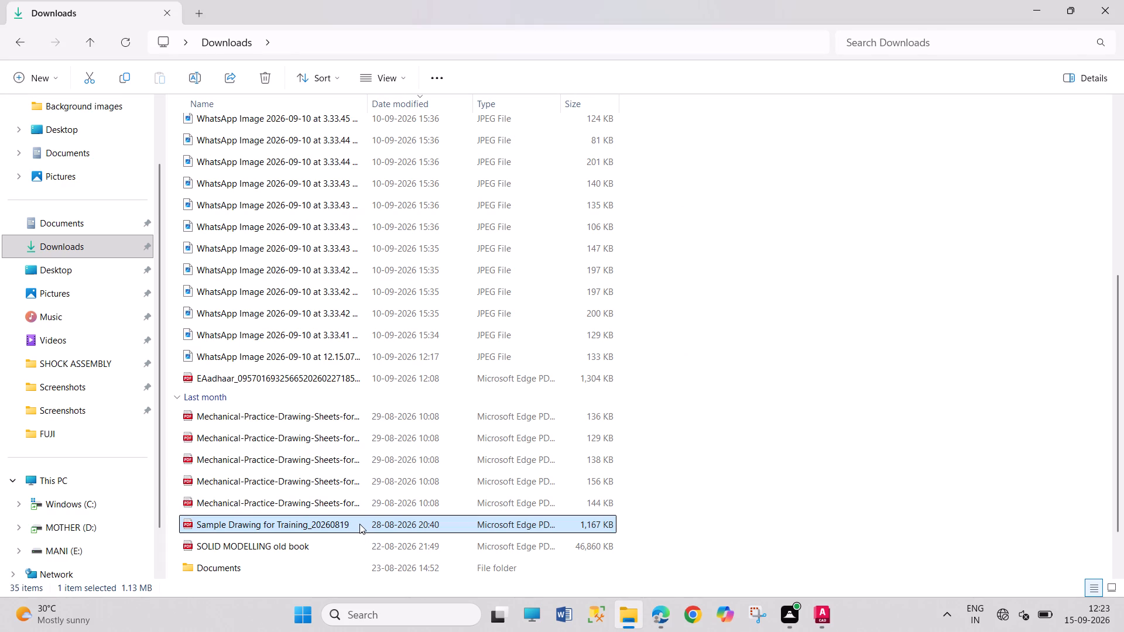
click(70, 0)
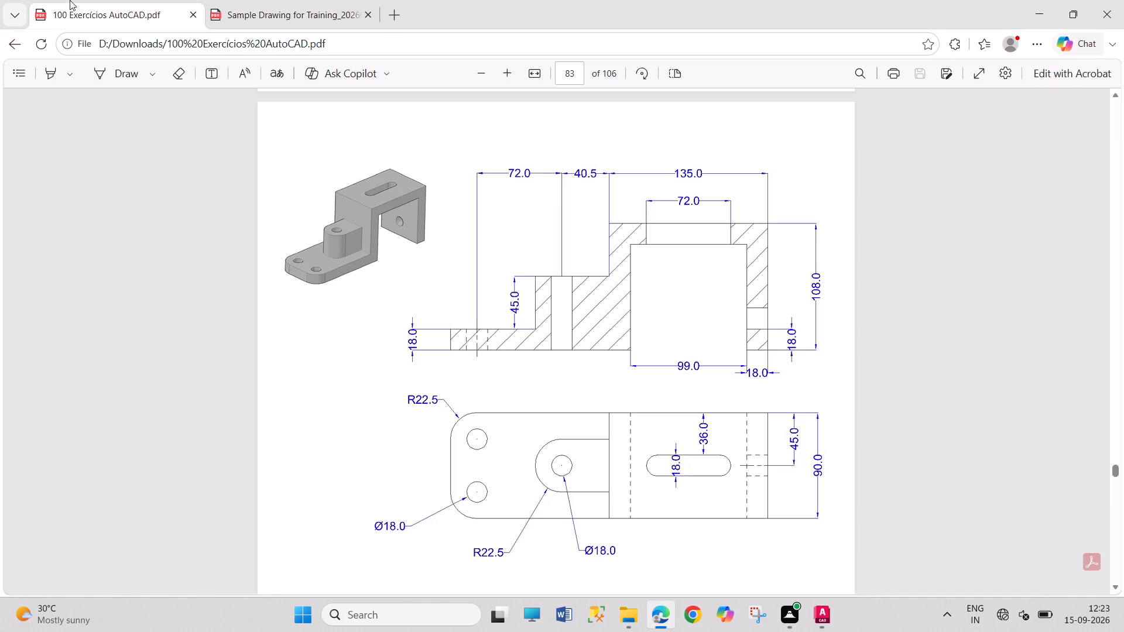
click(301, 7)
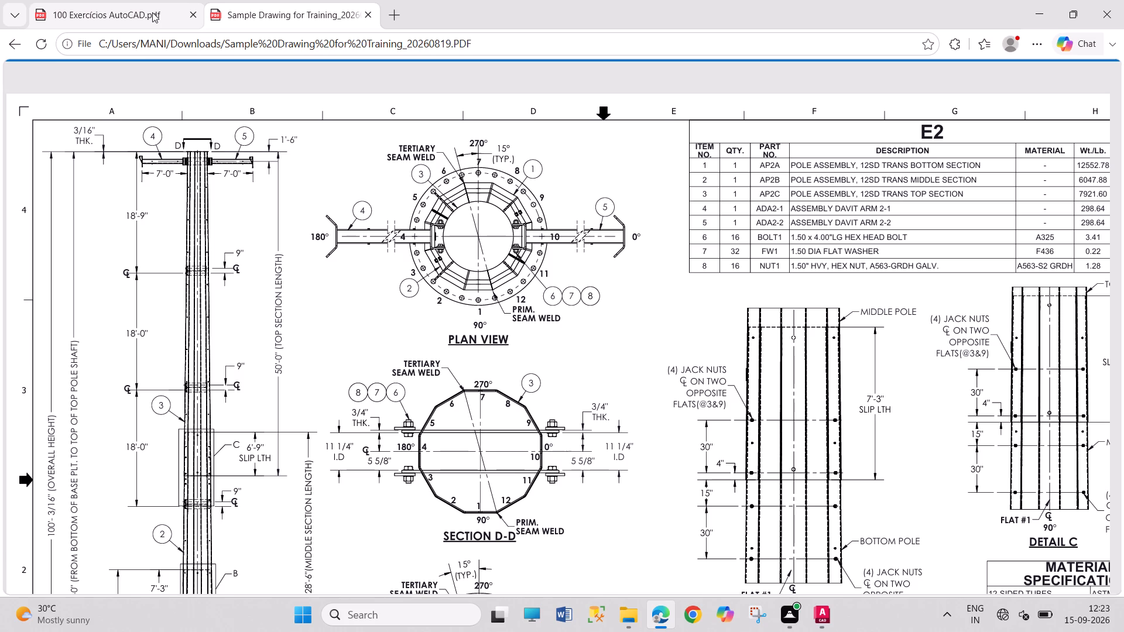
Check the bracket drawing in the 100 Exercícios AutoCAD PDF and return to the 3D MODEL 3 drawing in AutoCAD.
click(153, 12)
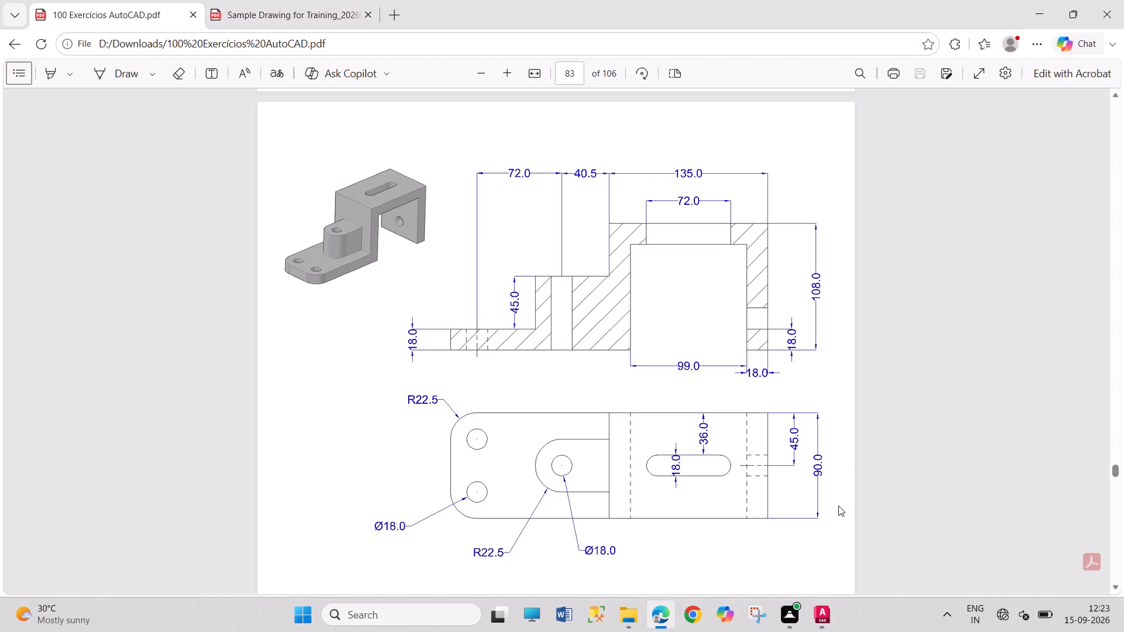
click(824, 630)
click(813, 617)
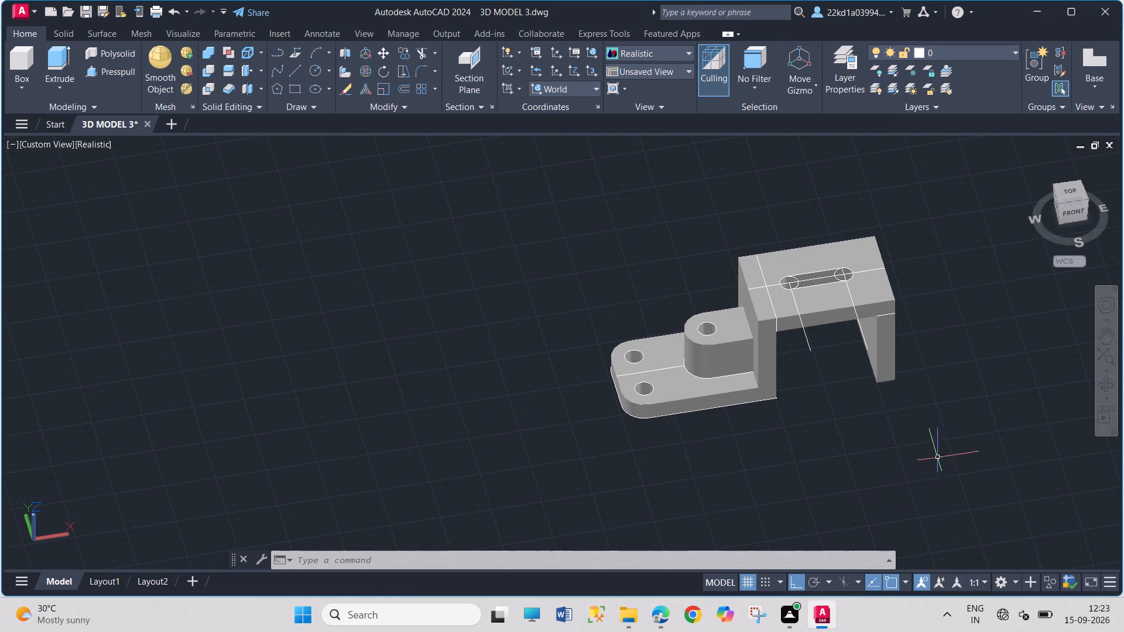
shift+middle_drag(927, 452, 737, 377)
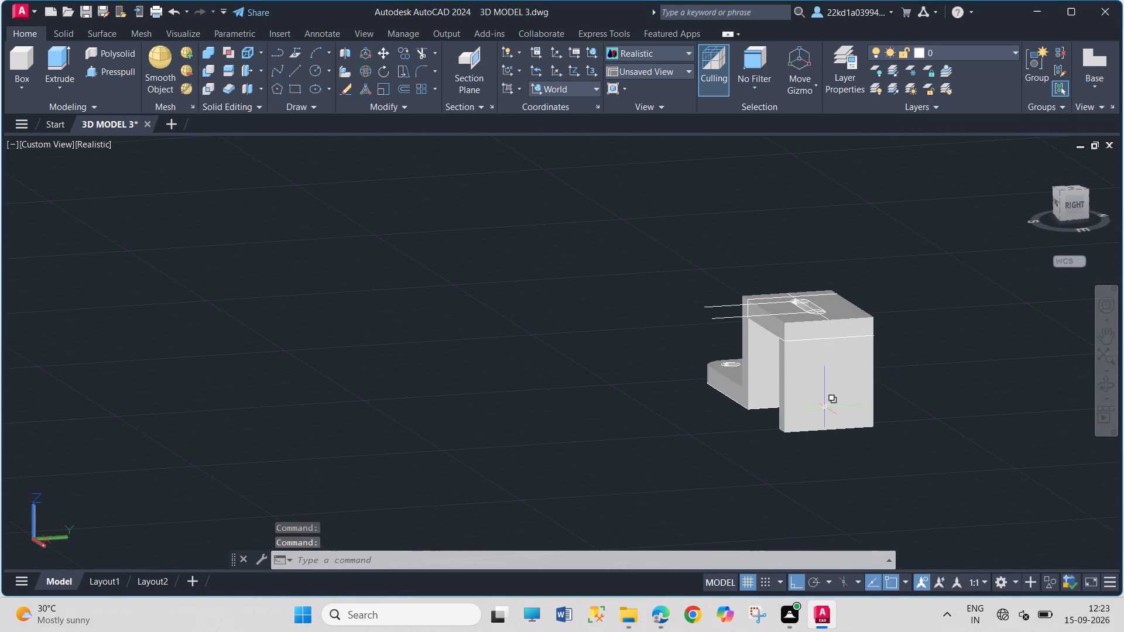
scroll(920, 411, up, 2)
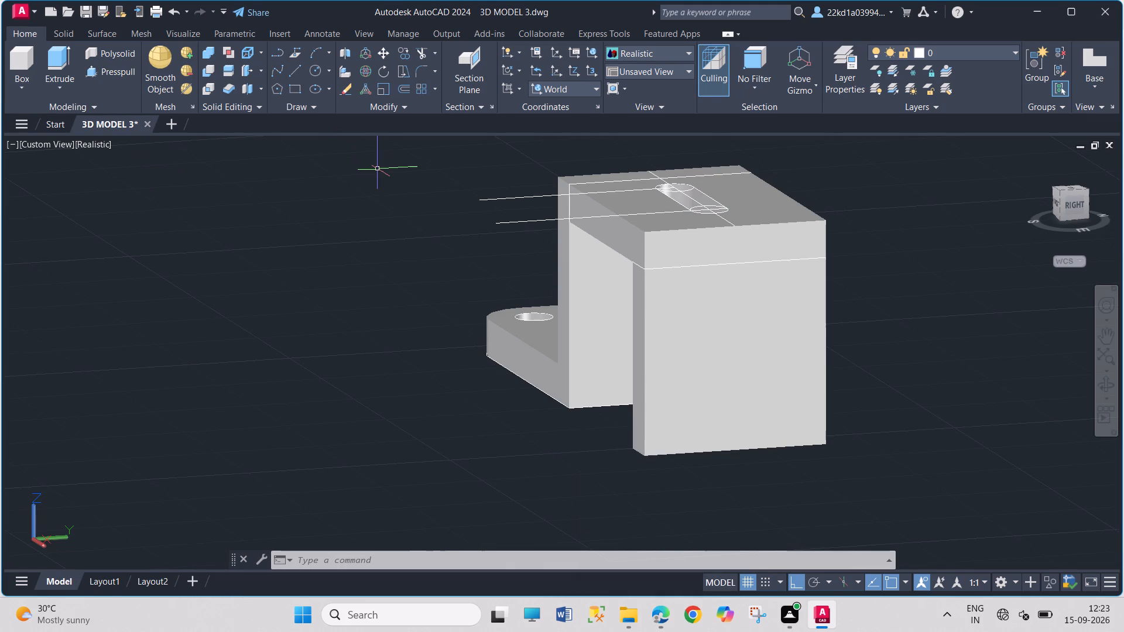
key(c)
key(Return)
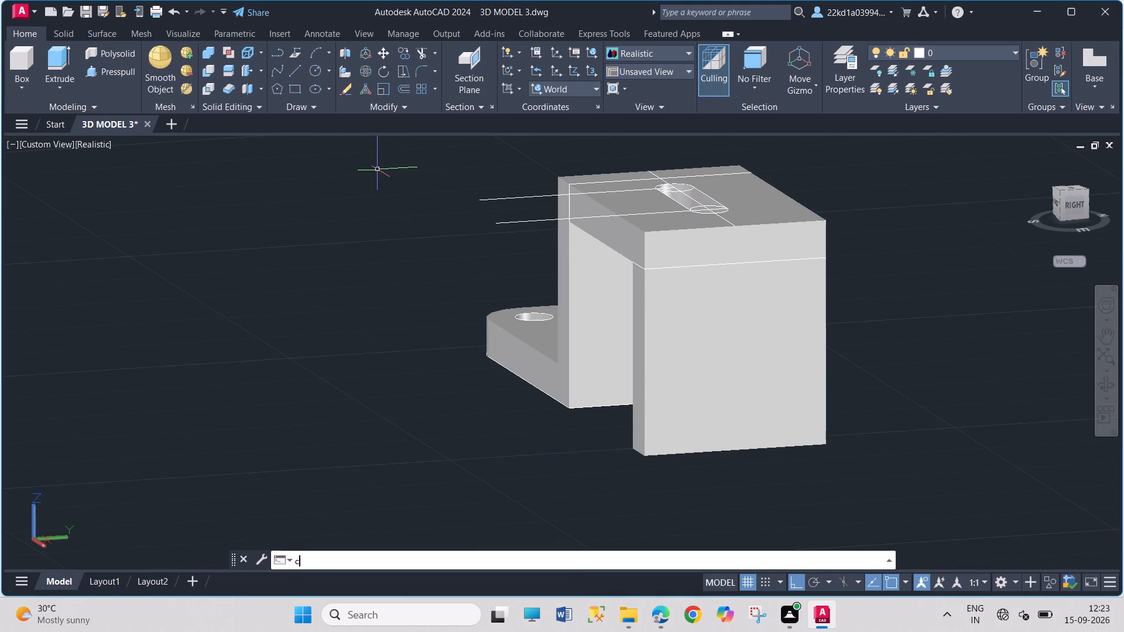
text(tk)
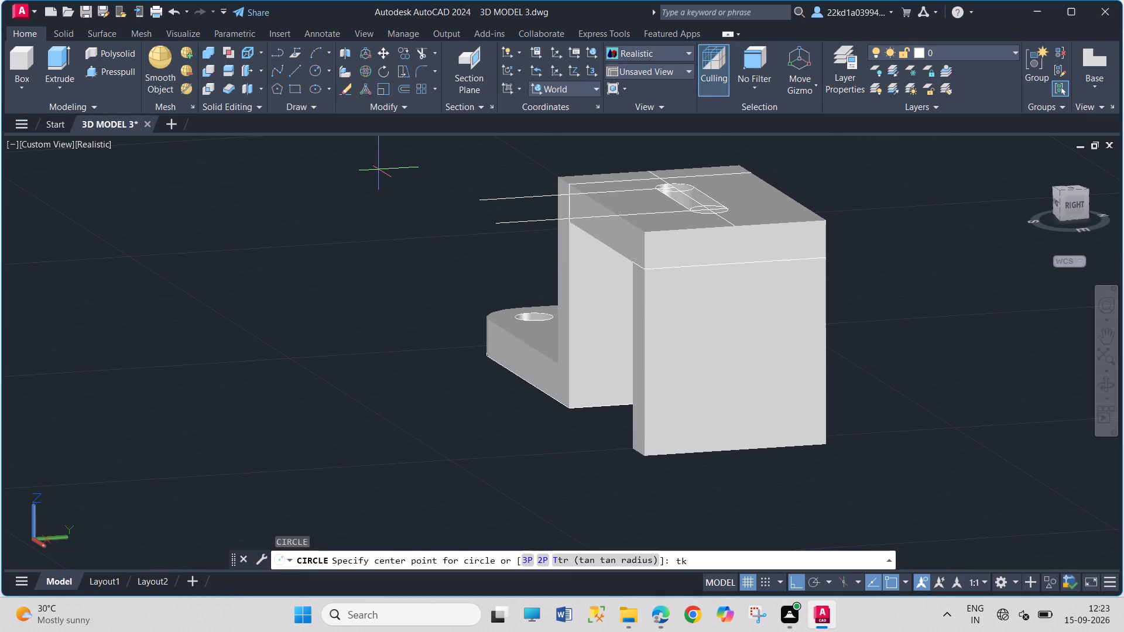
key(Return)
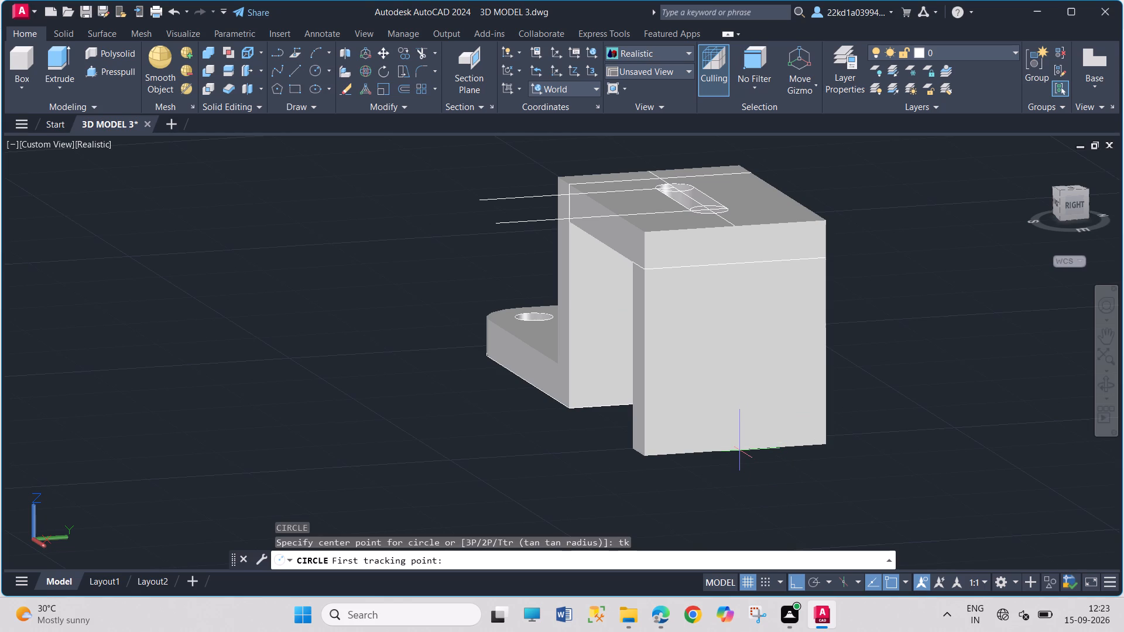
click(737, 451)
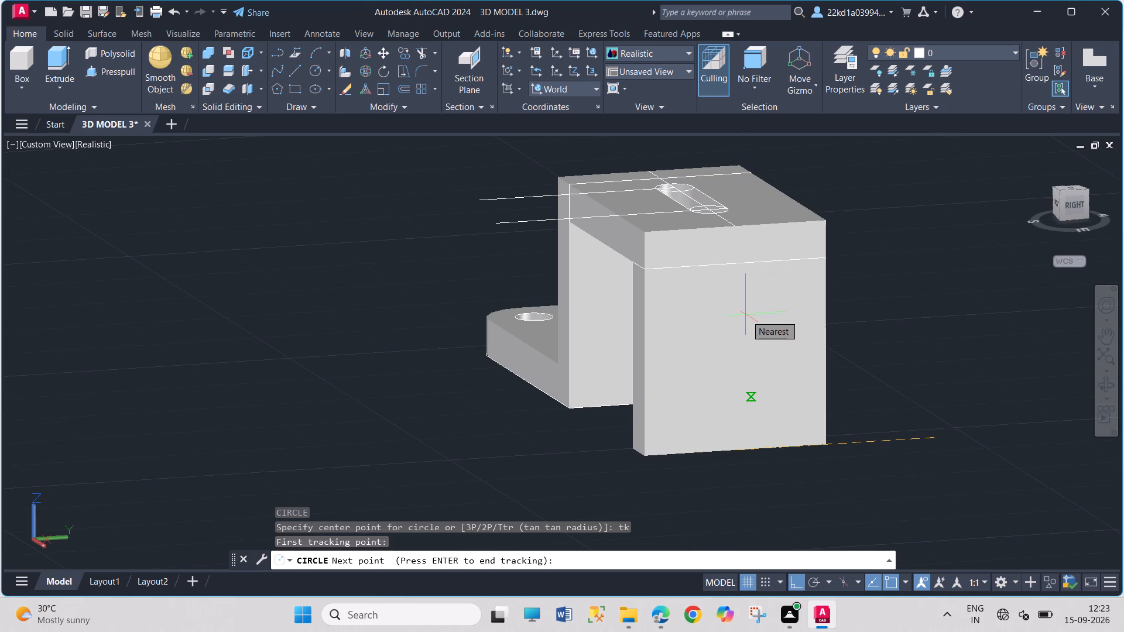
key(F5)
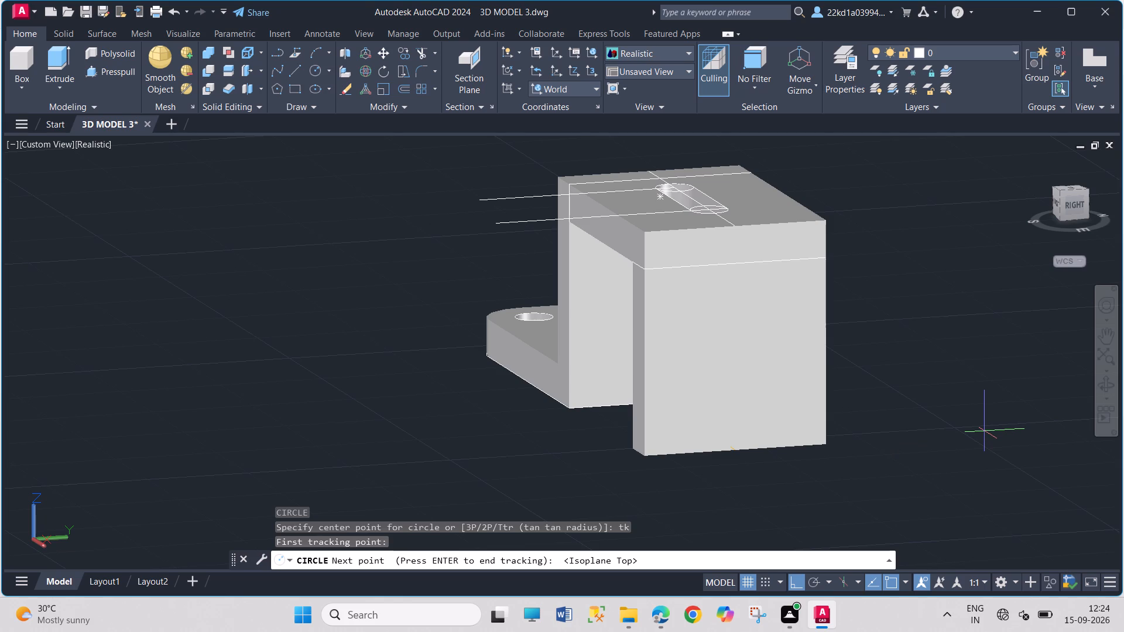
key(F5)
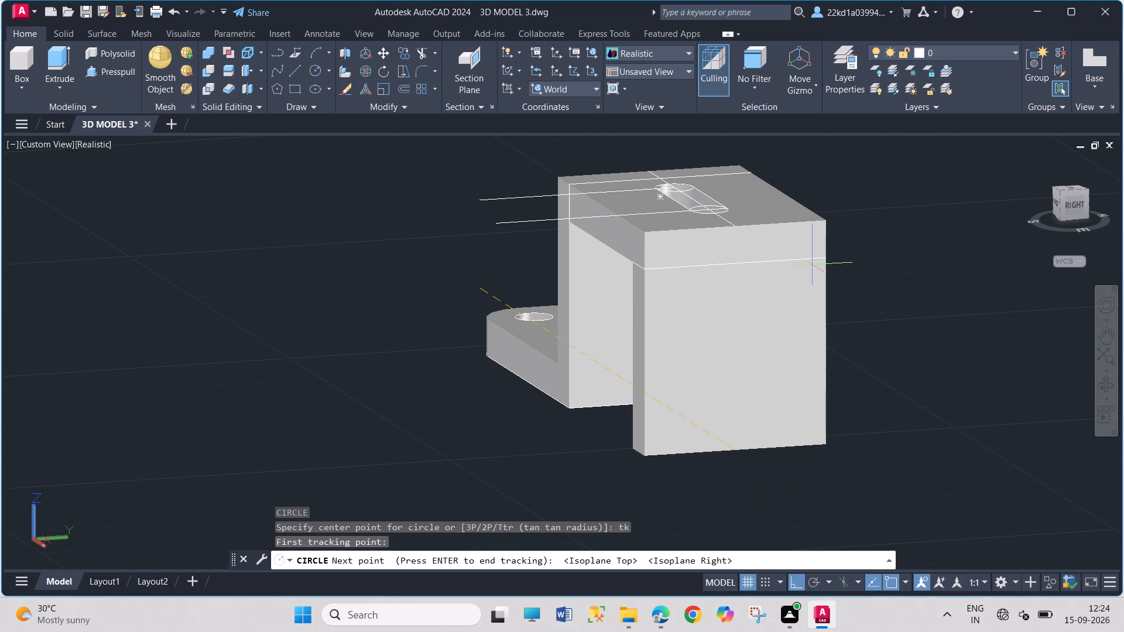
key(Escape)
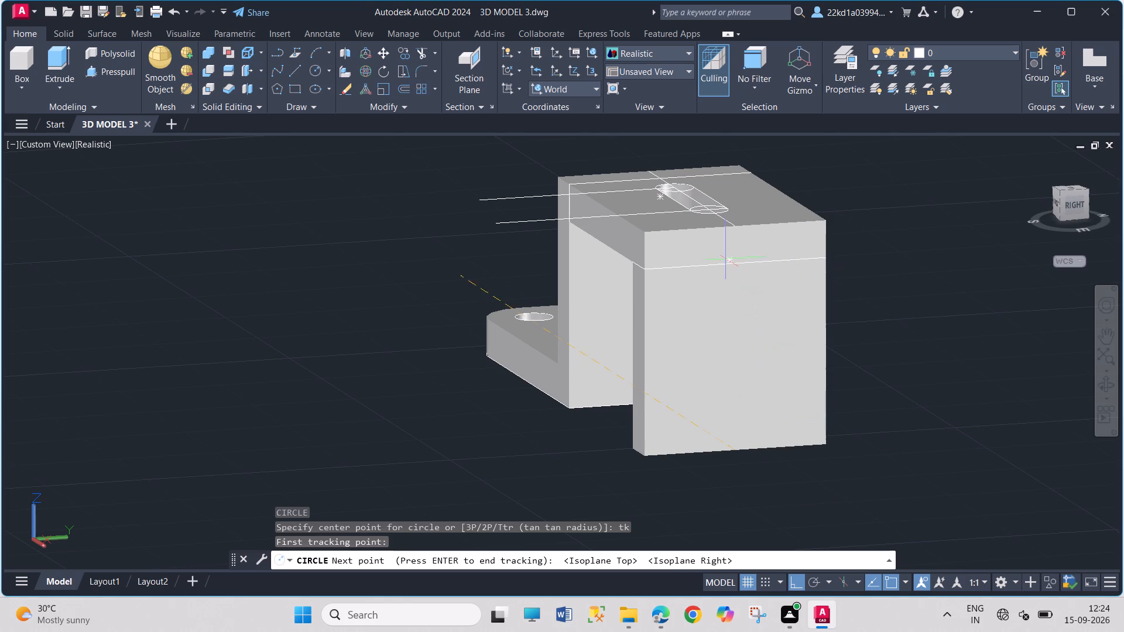
Draw a vertical line 27 long upward from the bottom edge's midpoint on the bracket's outer leg face.
click(301, 63)
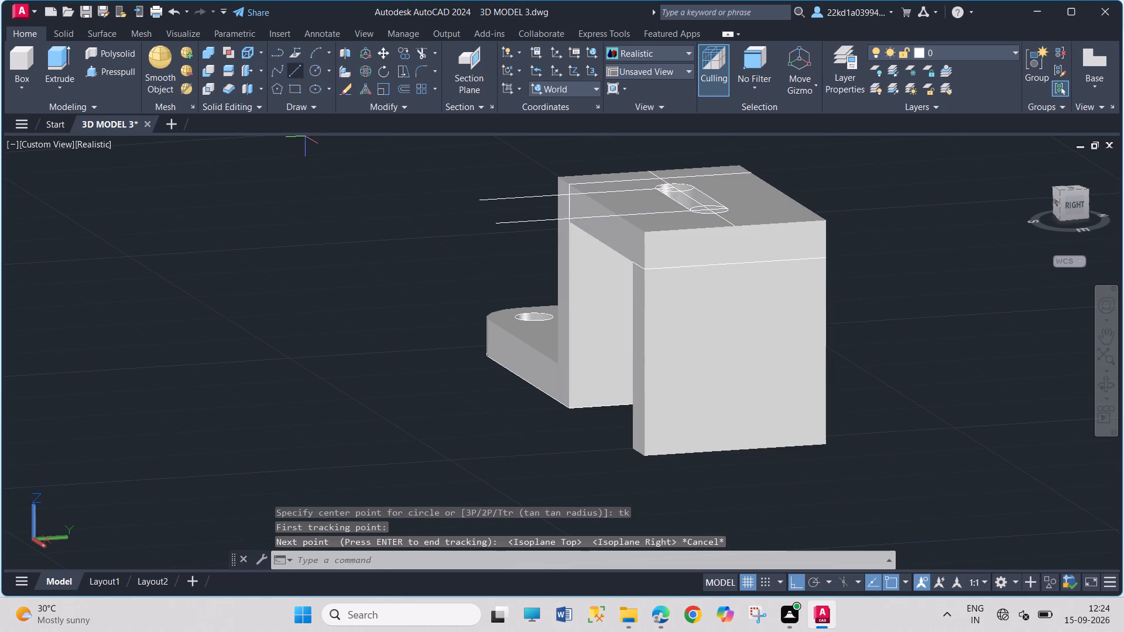
click(736, 454)
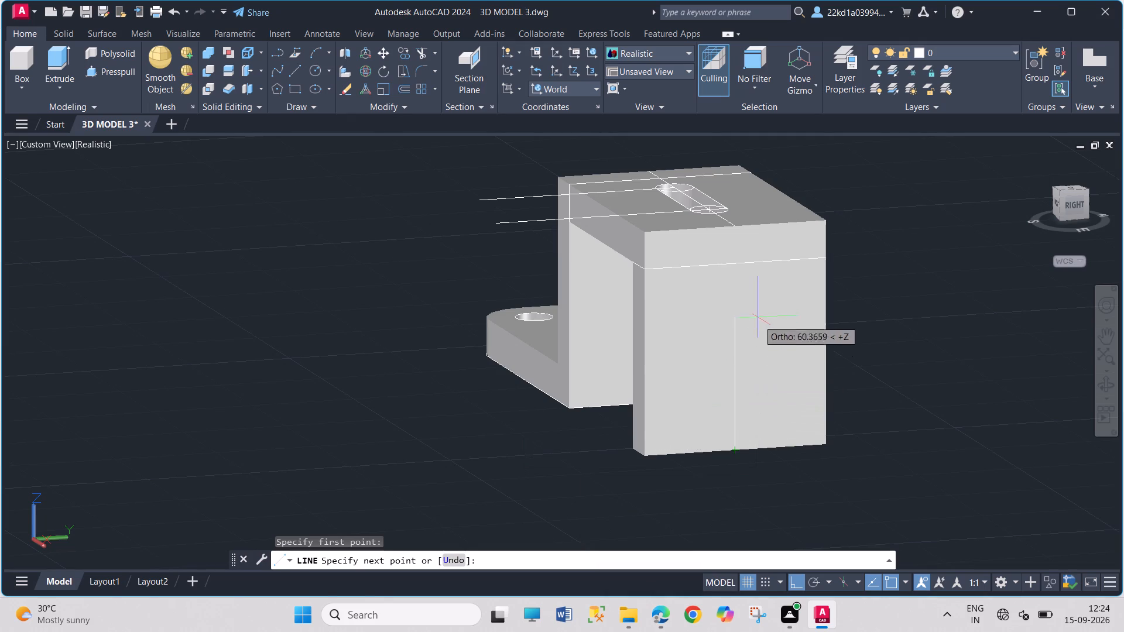
text(27)
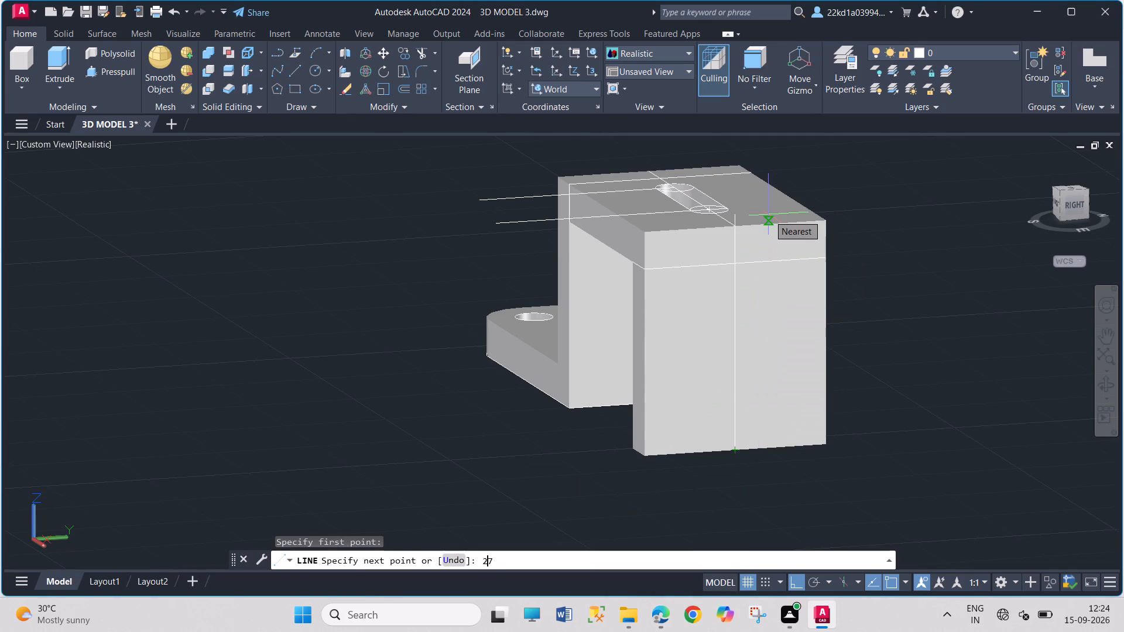
key(Return)
key(Escape)
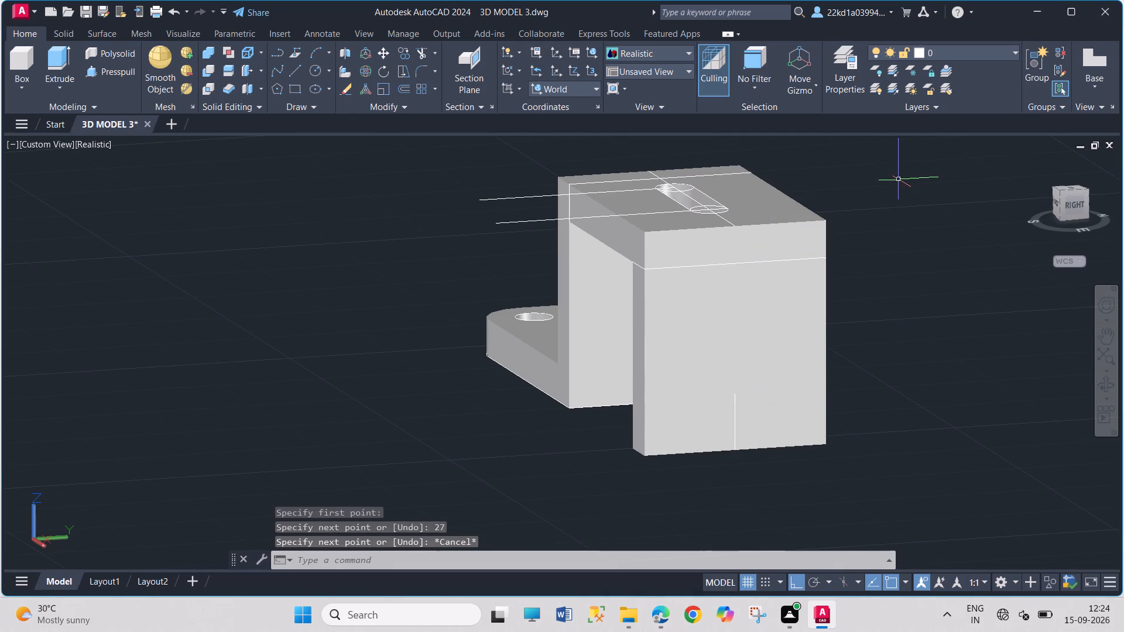
key(Escape)
Draw a circle of radius 9 on the outer leg face, centred on the upper end of the vertical line.
click(317, 73)
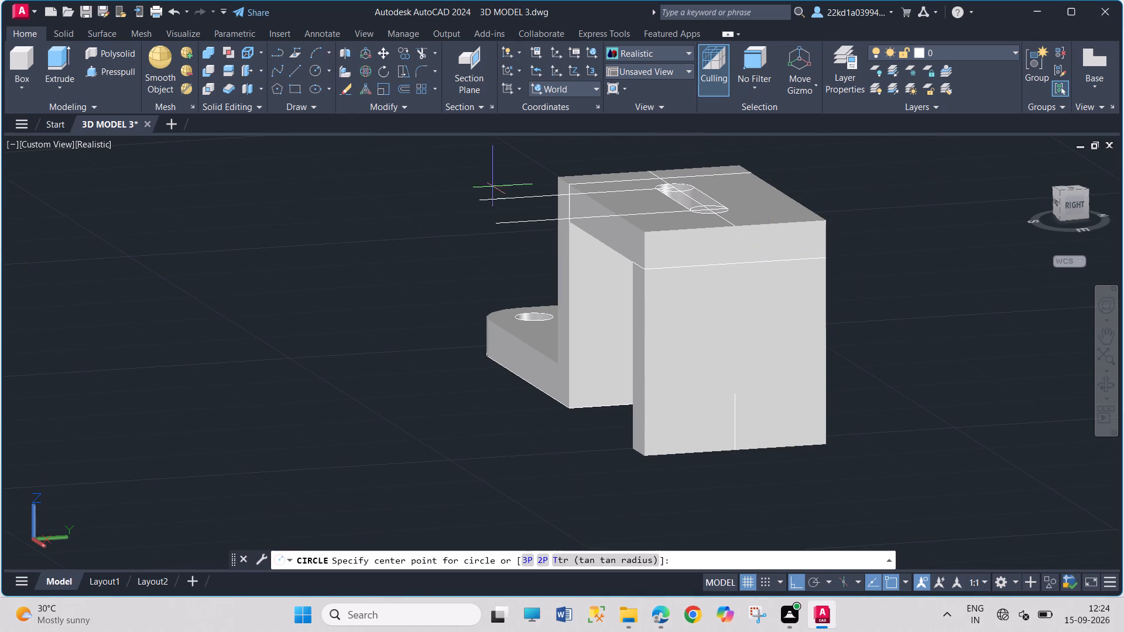
click(736, 392)
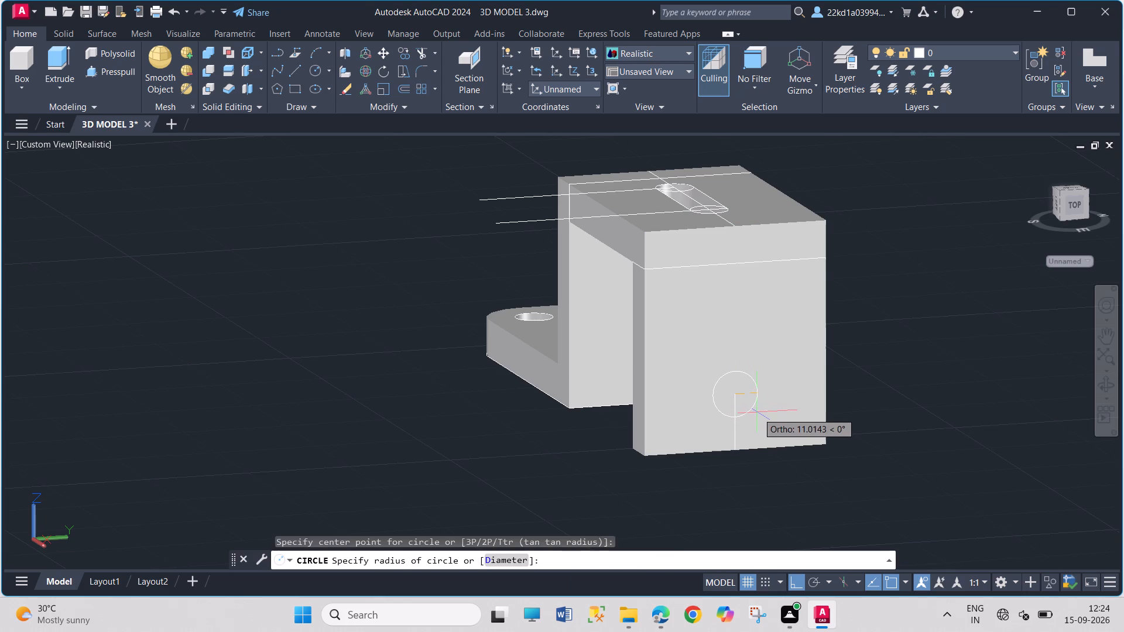
key(9)
key(Return)
key(Escape)
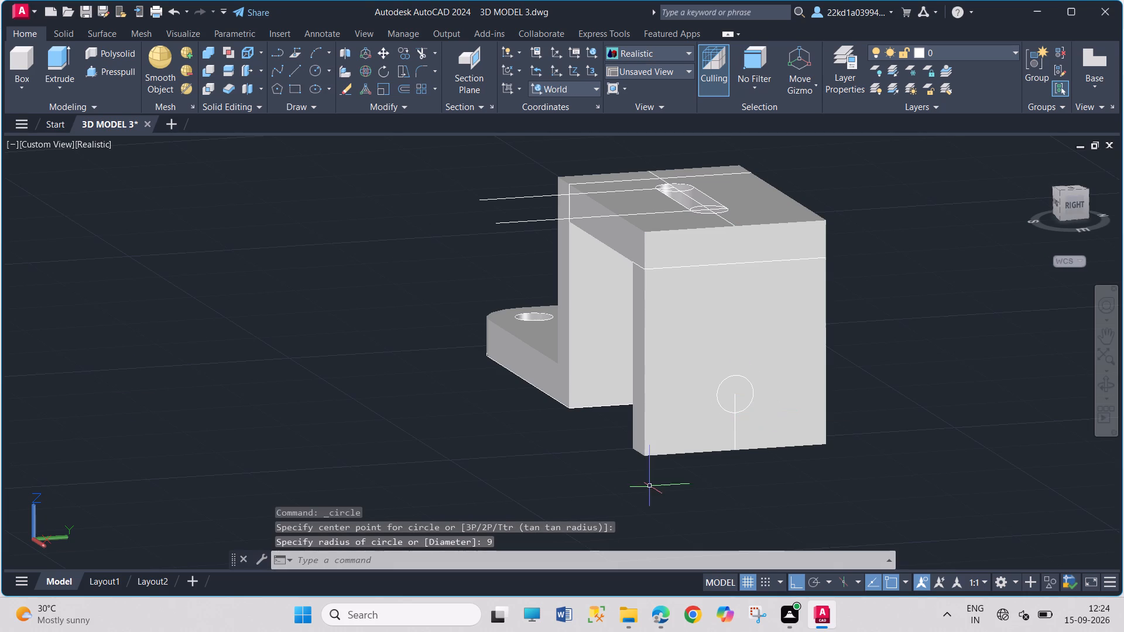
key(Escape)
key(Escape)
Presspull the radius 9 circle through the full thickness of the outer leg to cut the hole.
click(108, 75)
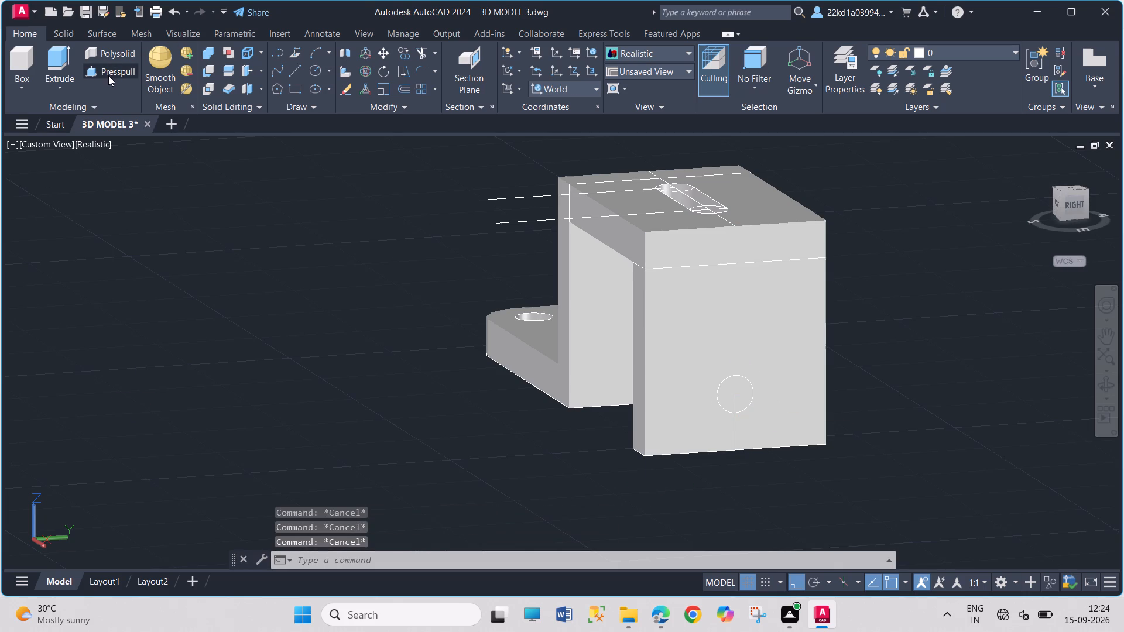
click(744, 386)
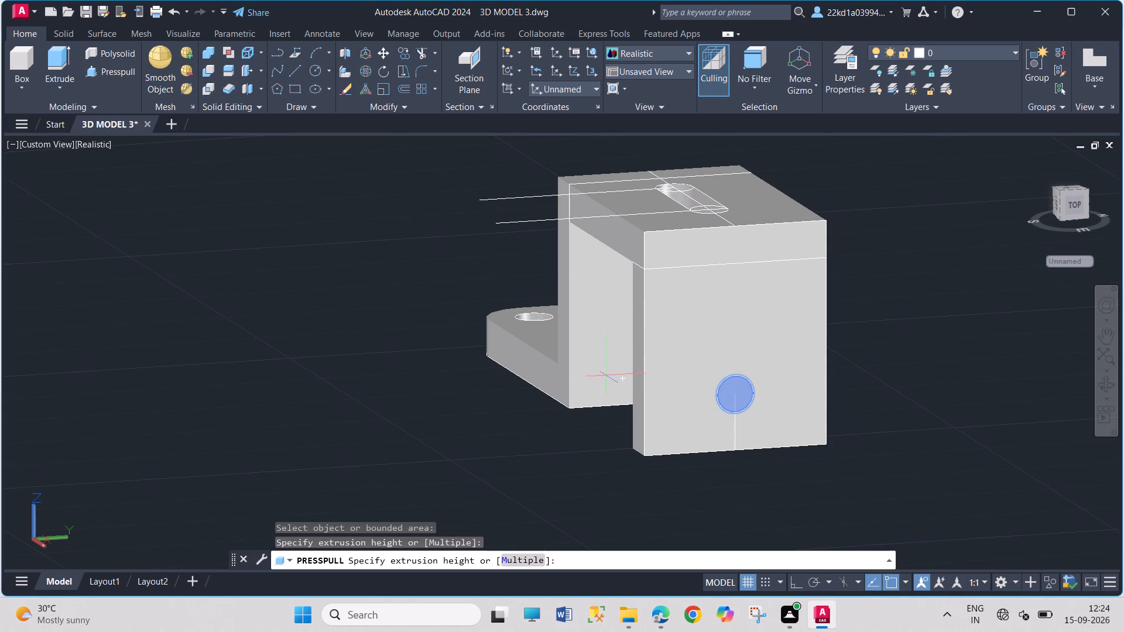
shift+middle_drag(667, 430, 678, 435)
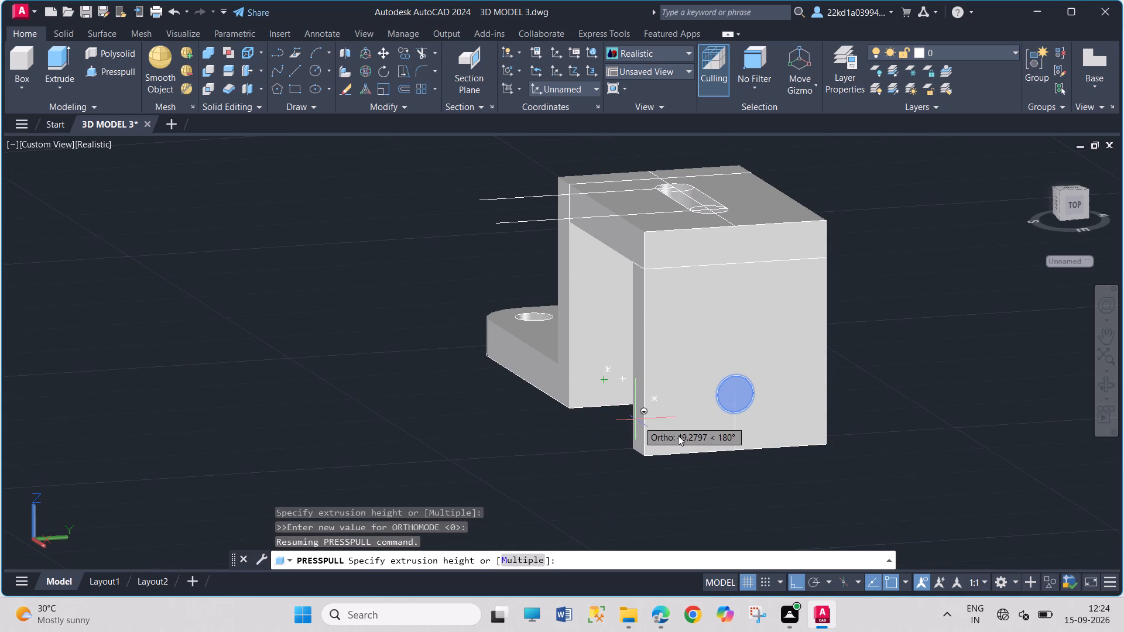
shift+middle_drag(678, 435, 783, 479)
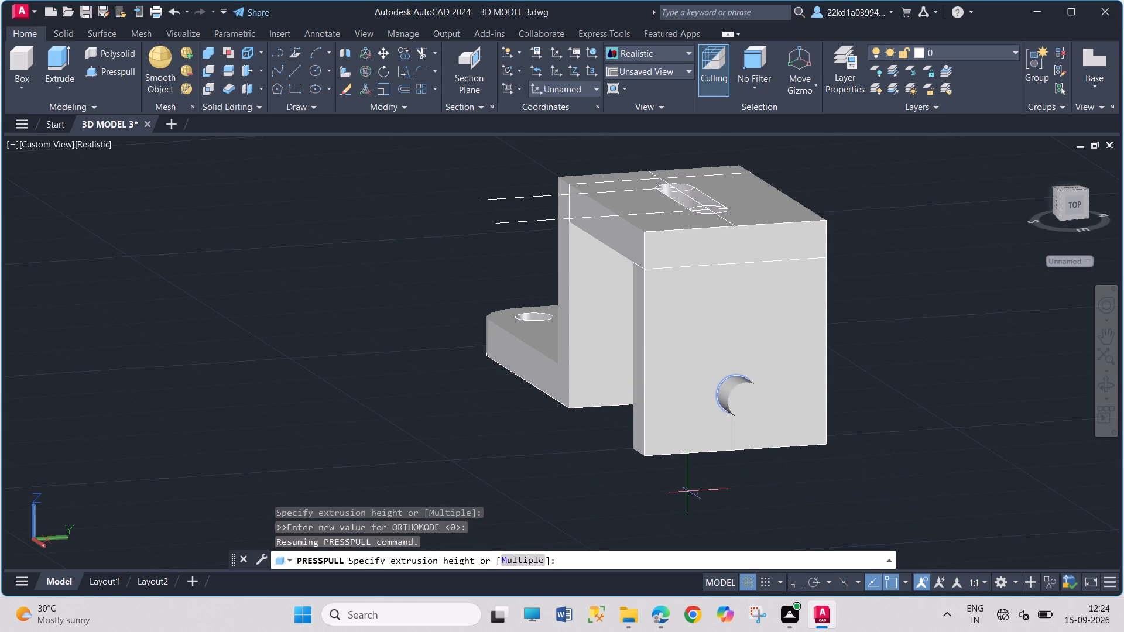
shift+middle_drag(563, 470, 686, 468)
scroll(688, 448, up, 1)
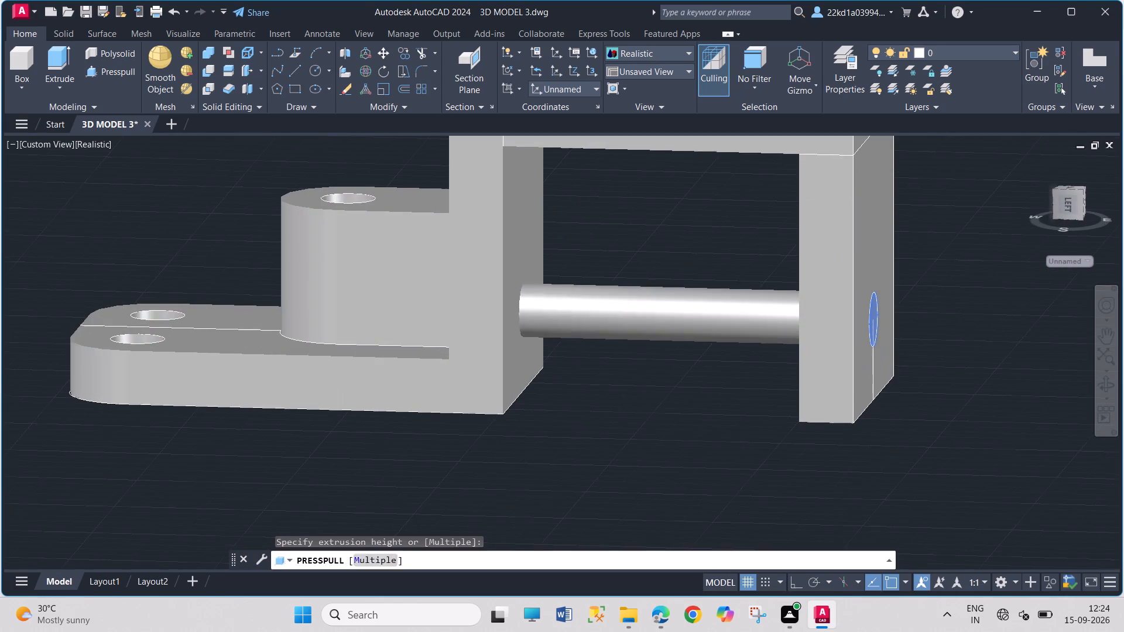
click(759, 366)
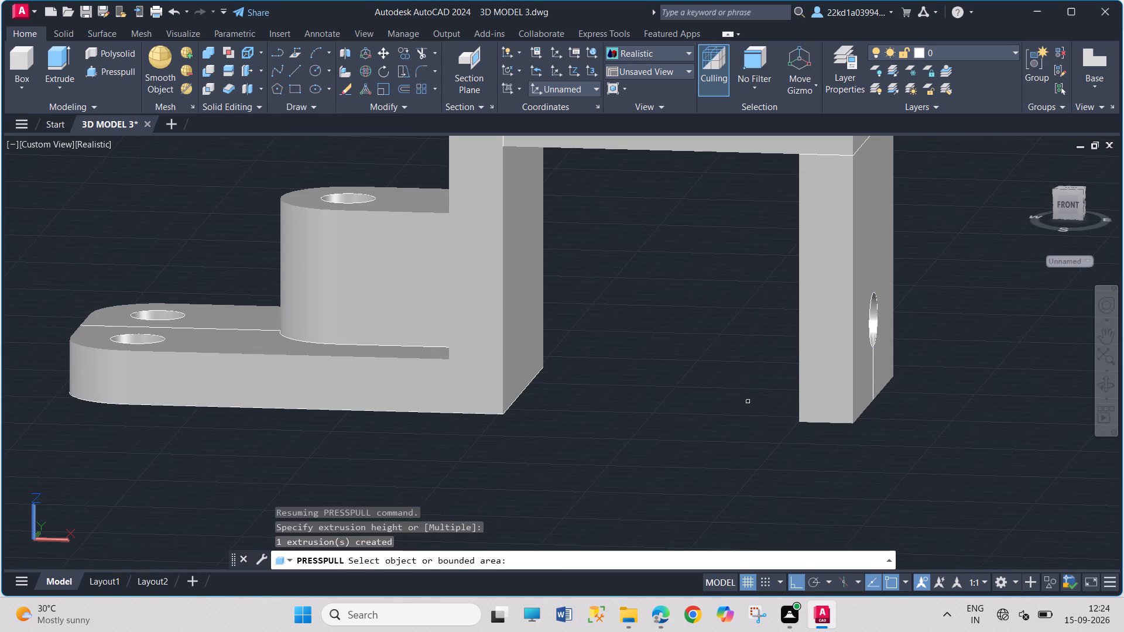
scroll(748, 400, down, 1)
key(Escape)
key(Escape)
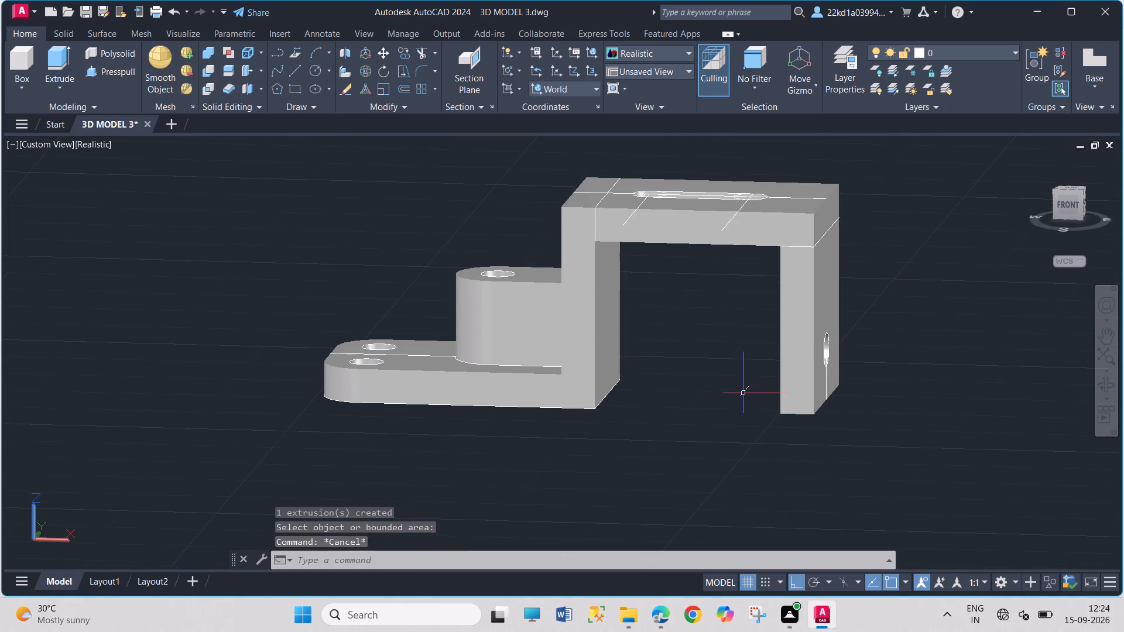
Union all the bracket's solids into a single solid.
scroll(713, 363, down, 1)
shift+middle_drag(713, 363, 714, 373)
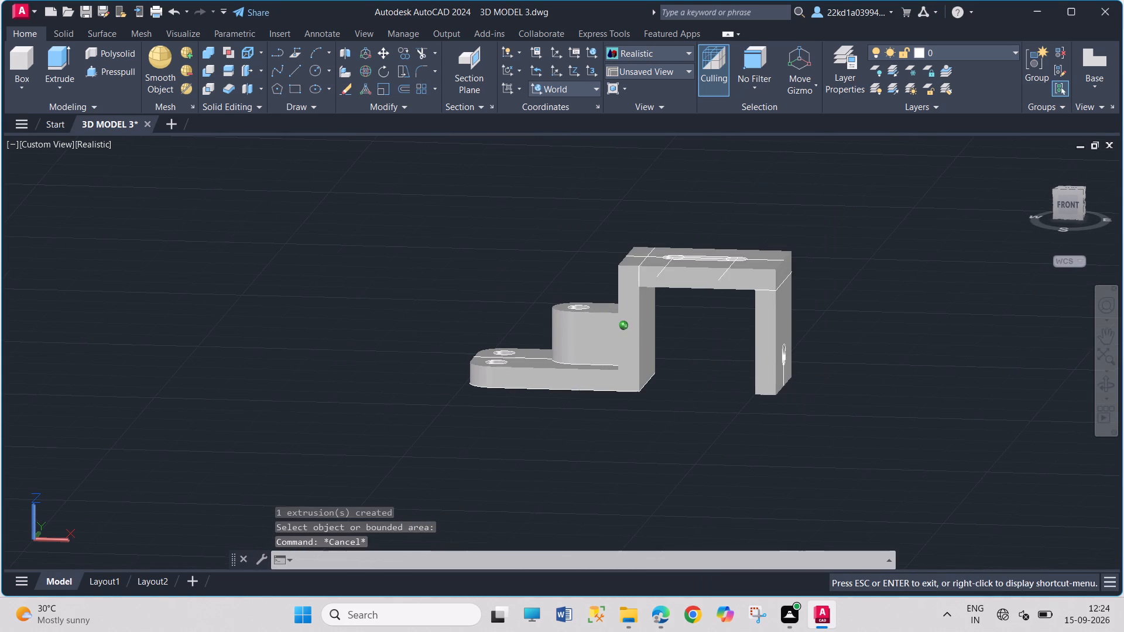
shift+middle_drag(714, 373, 728, 391)
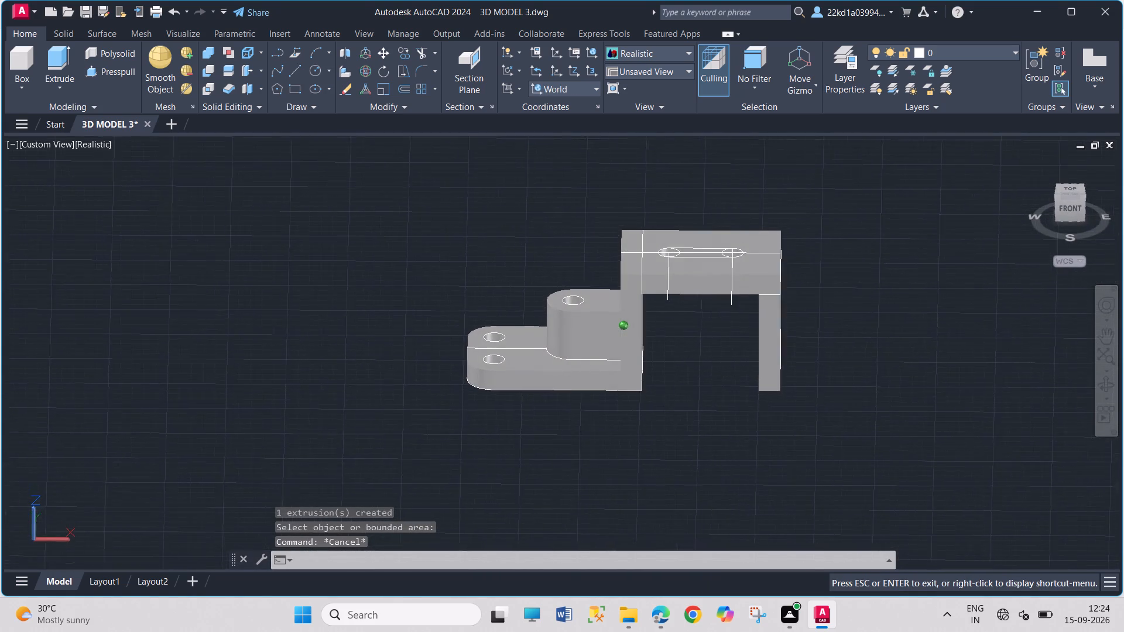
shift+middle_drag(728, 391, 676, 384)
scroll(687, 353, down, 1)
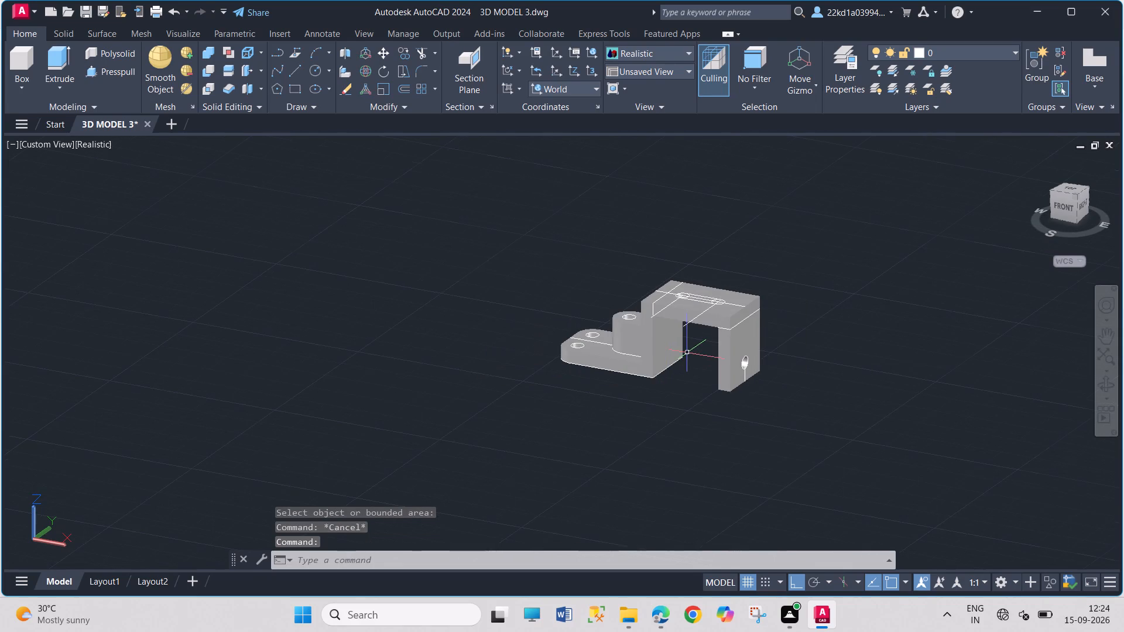
scroll(687, 351, up, 1)
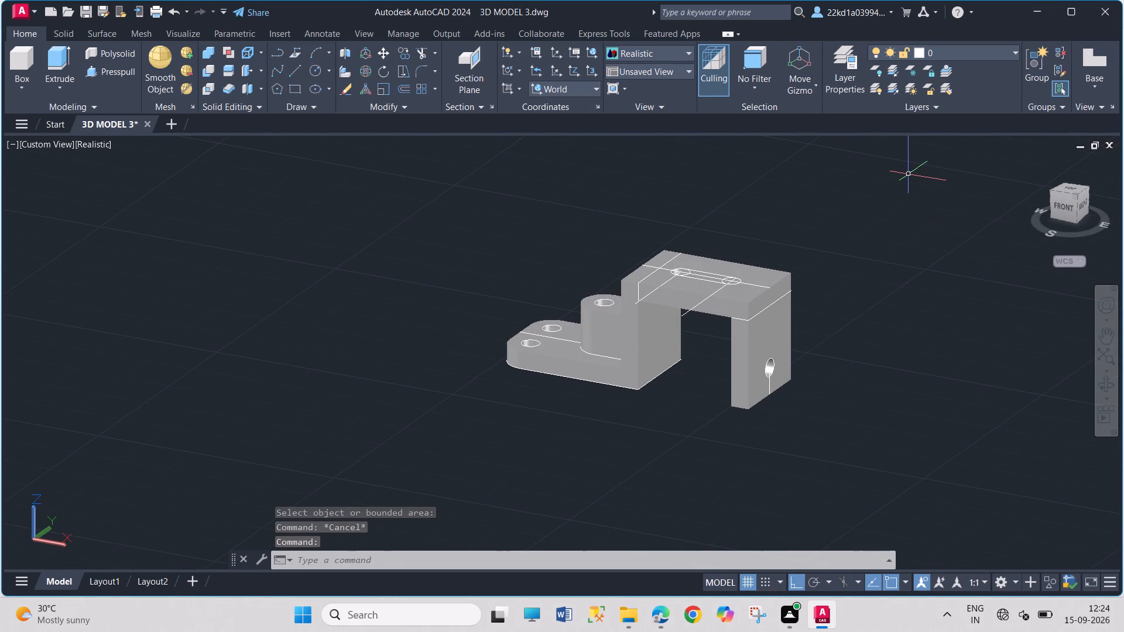
click(909, 174)
click(400, 473)
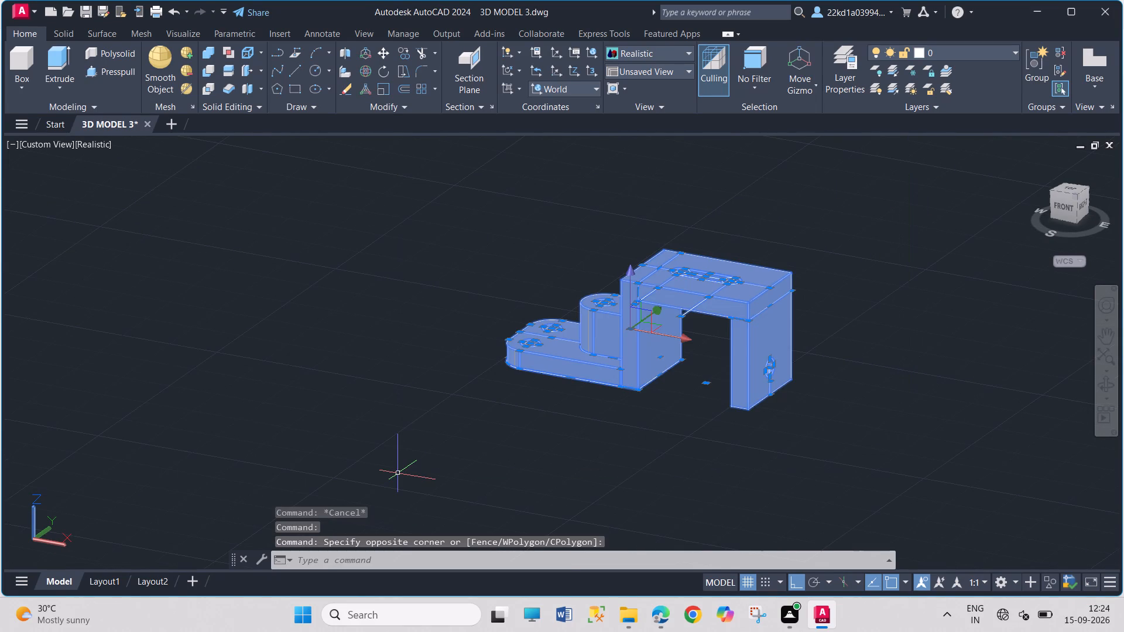
text(union)
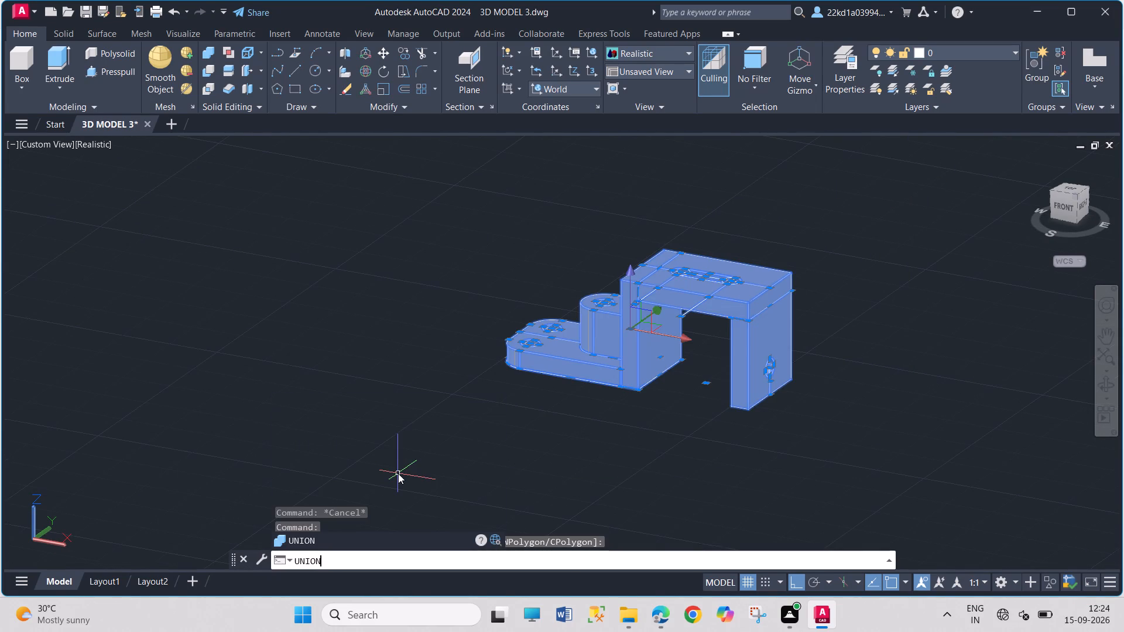
key(Return)
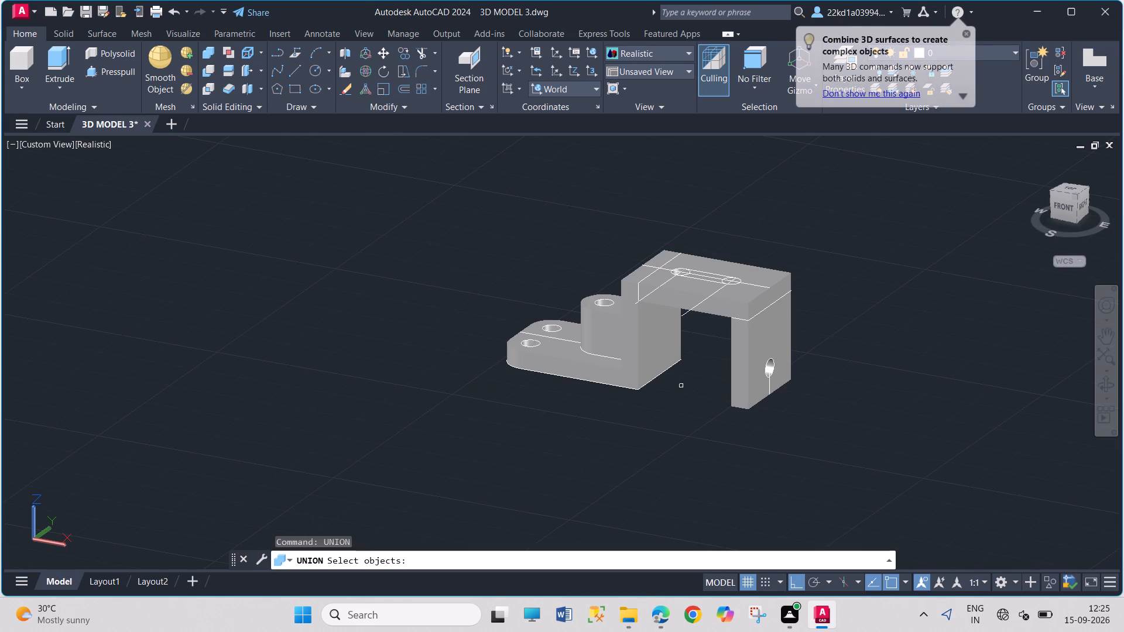
click(869, 201)
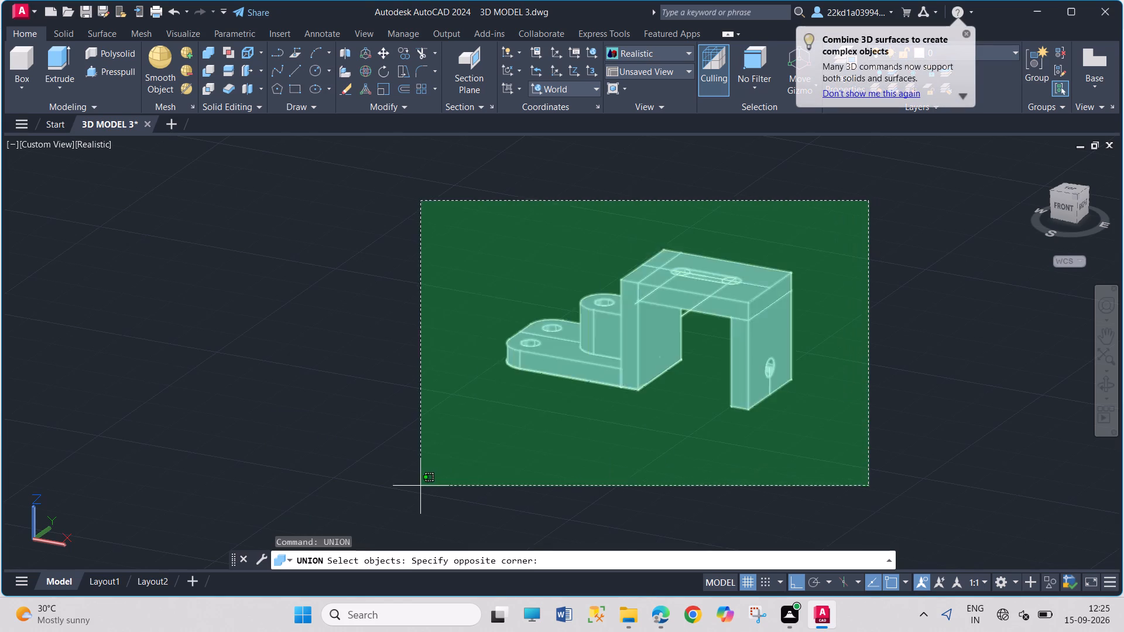
click(421, 486)
key(Return)
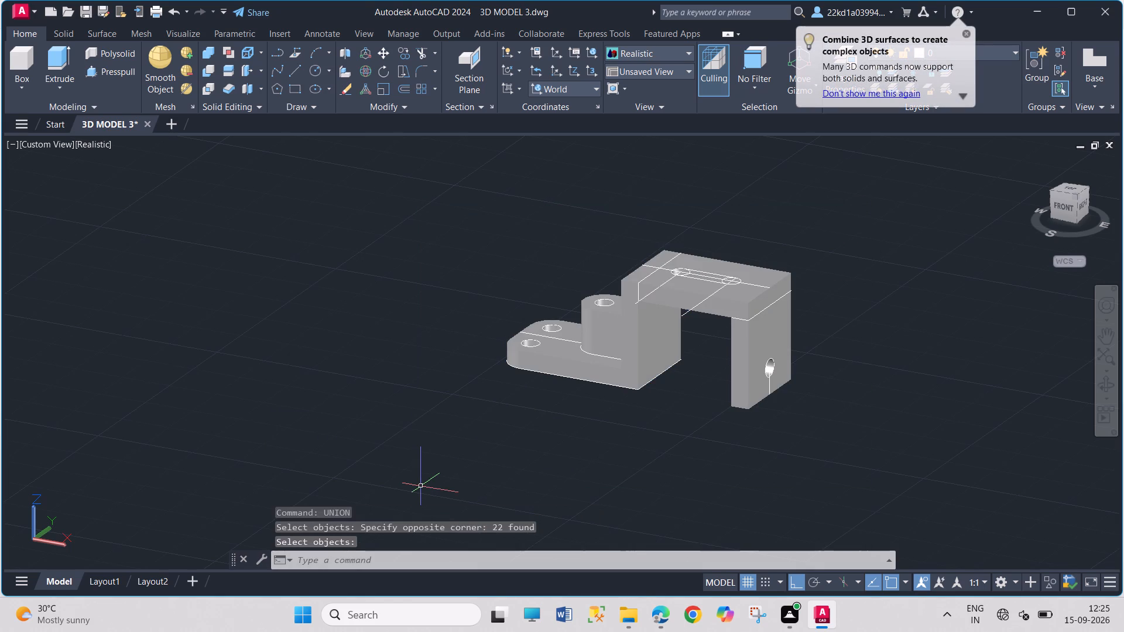
Move the united bracket about 349 along the negative X direction, away from its construction lines and circles.
key(m)
key(Return)
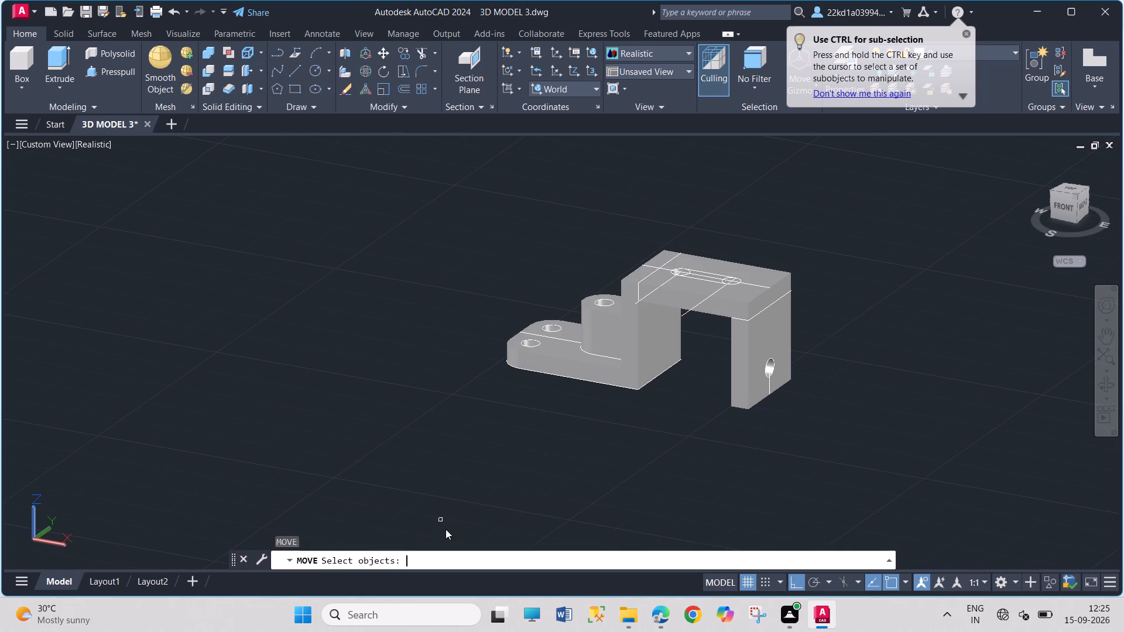
click(639, 340)
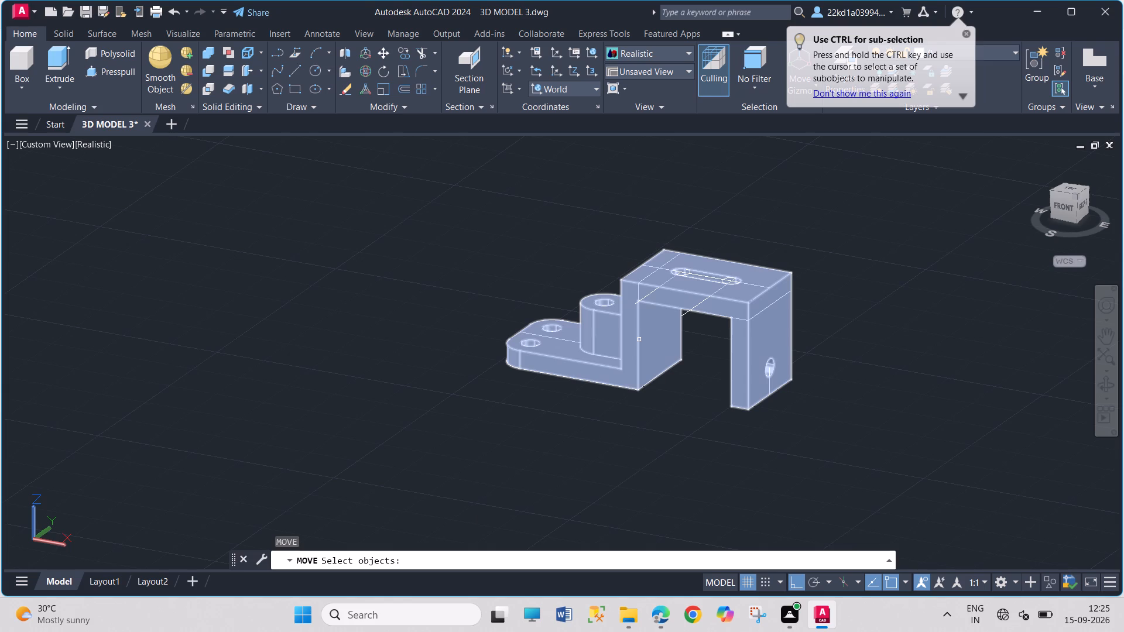
key(Return)
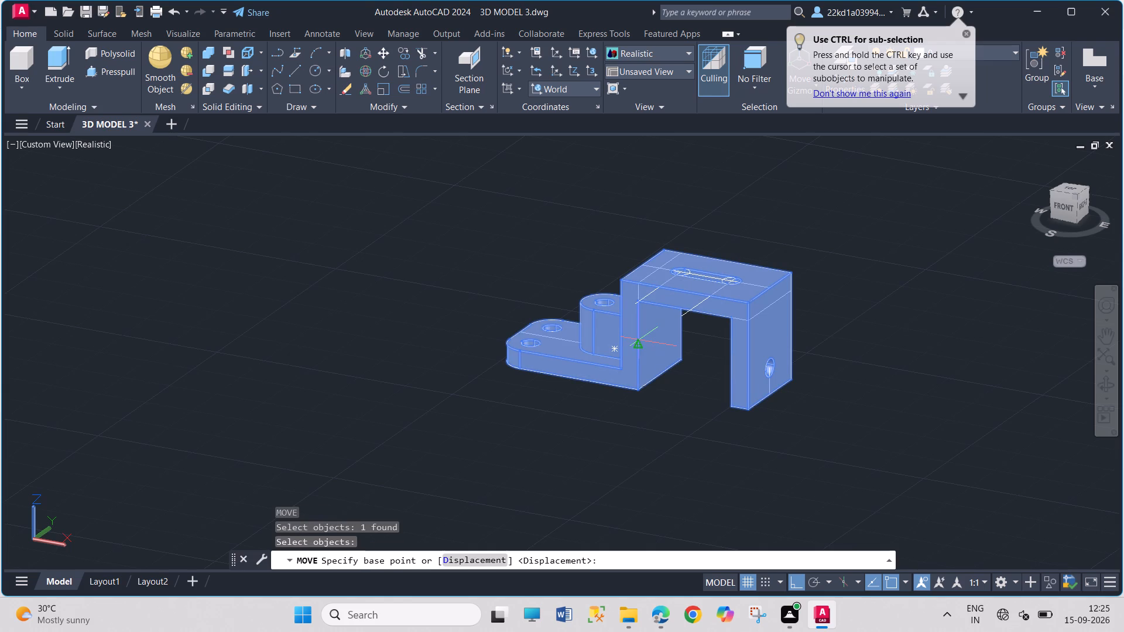
click(751, 407)
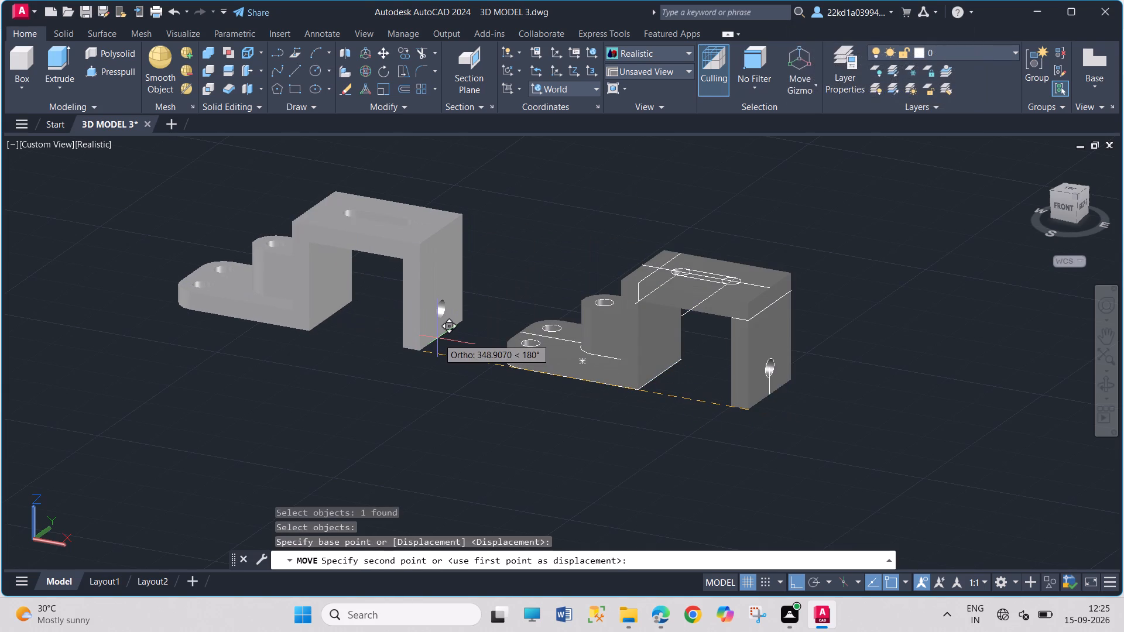
click(438, 338)
Erase all the leftover construction lines, circles and profiles at the bracket's original location.
click(924, 225)
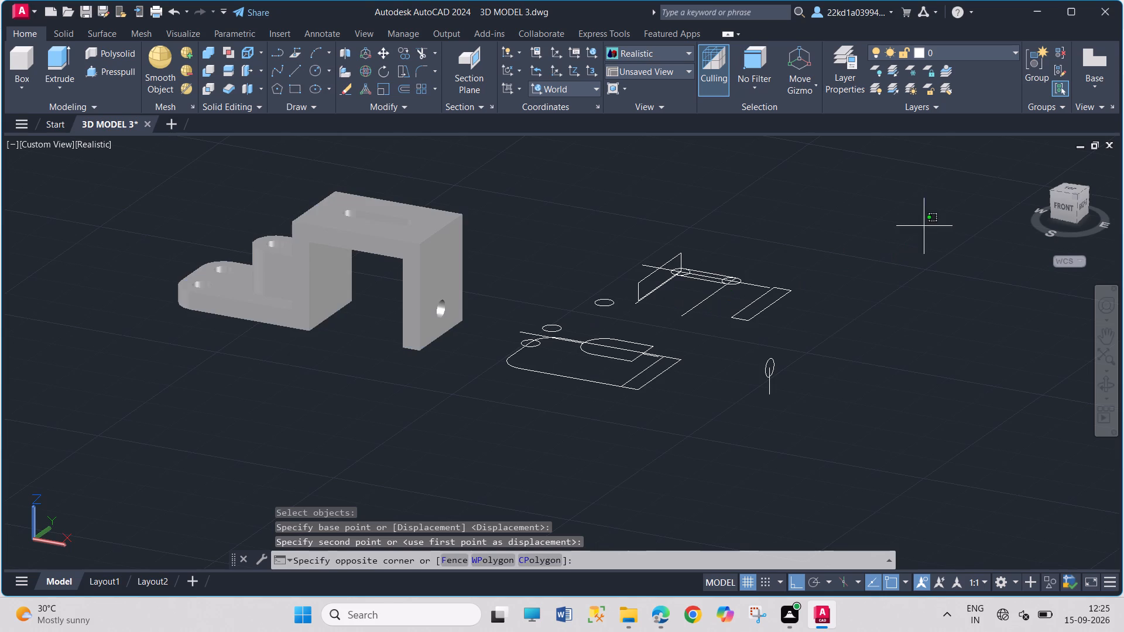
click(505, 448)
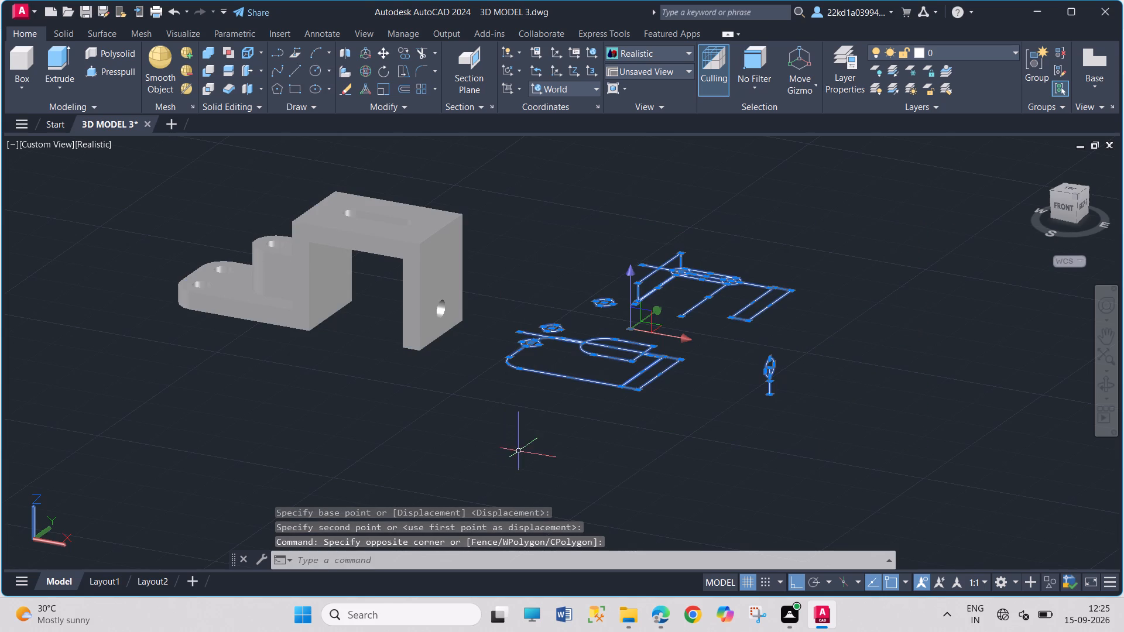
key(Delete)
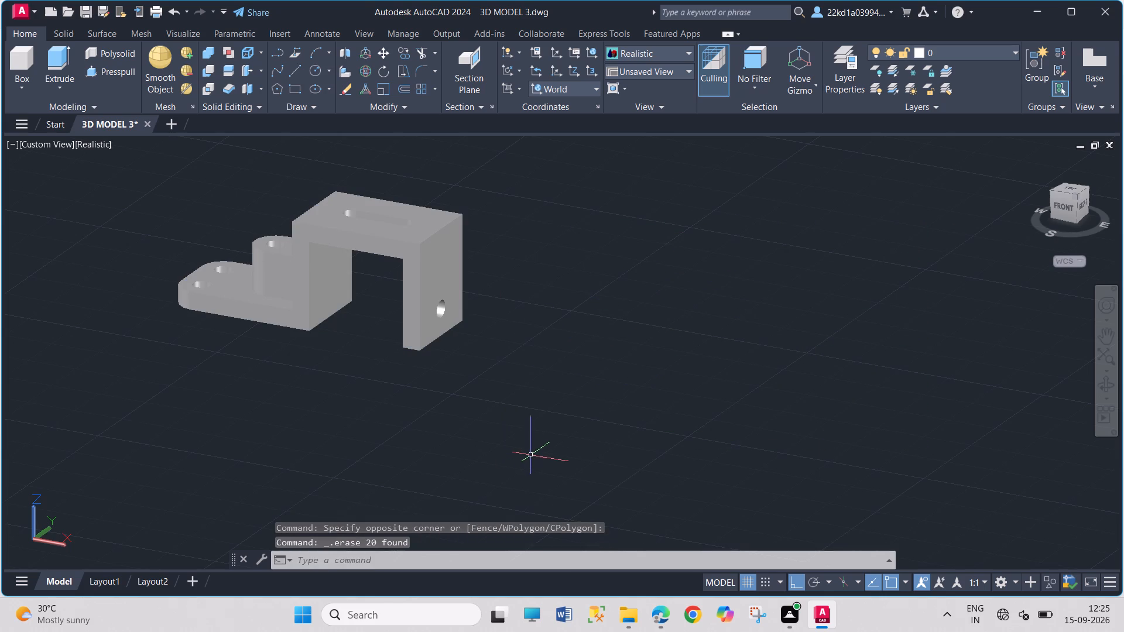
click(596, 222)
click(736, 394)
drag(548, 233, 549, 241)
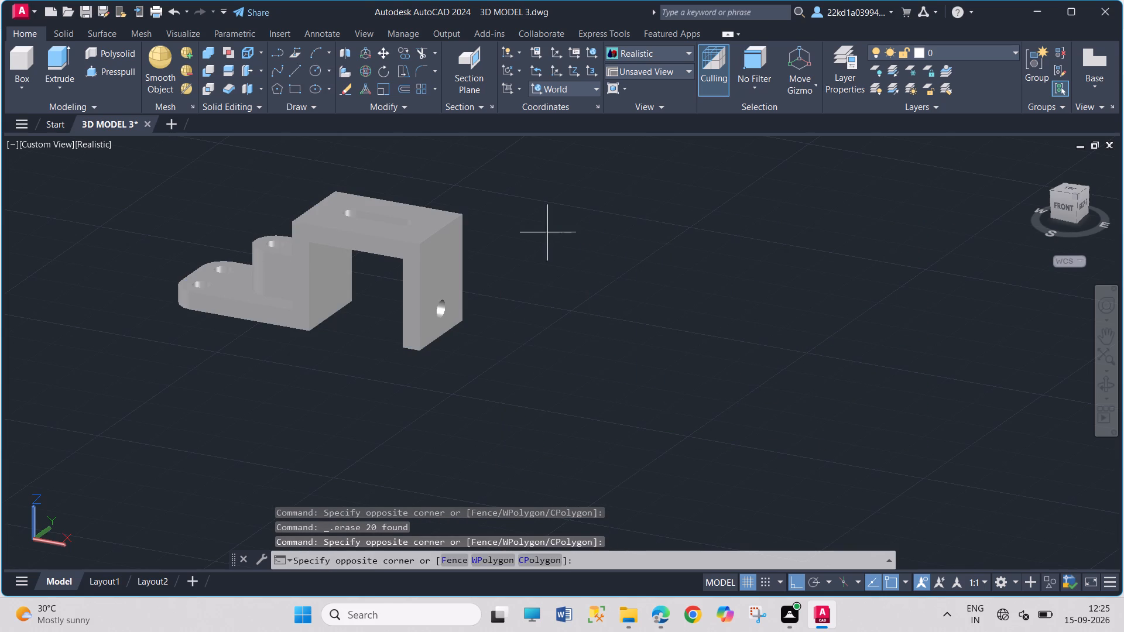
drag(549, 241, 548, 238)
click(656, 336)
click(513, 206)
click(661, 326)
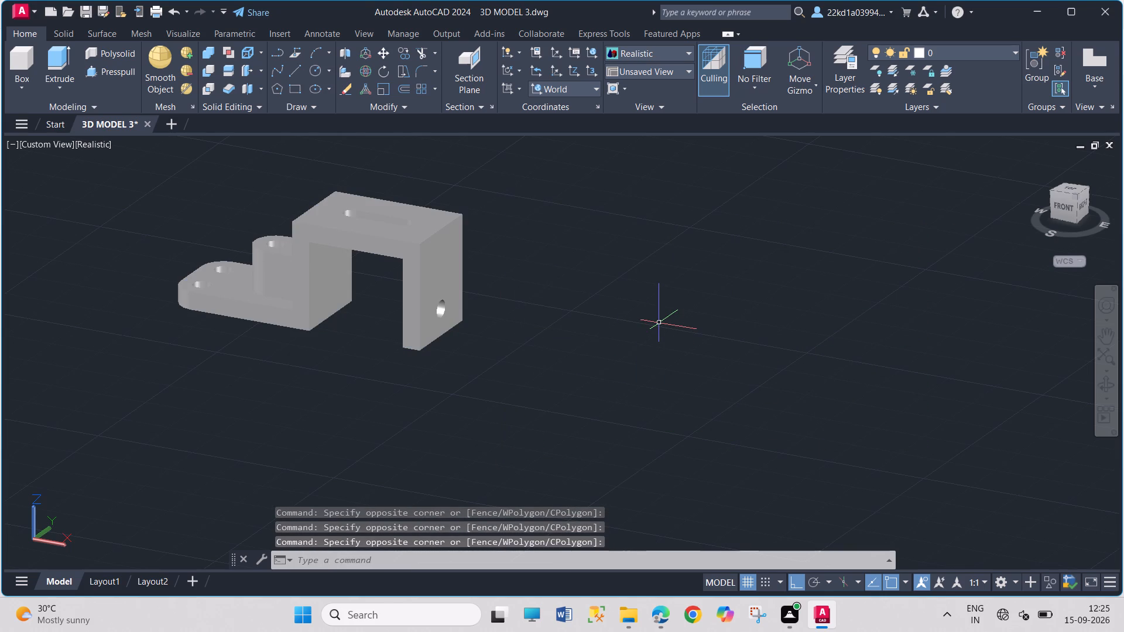
Save the 3D MODEL 3 drawing.
key(ctrl+s)
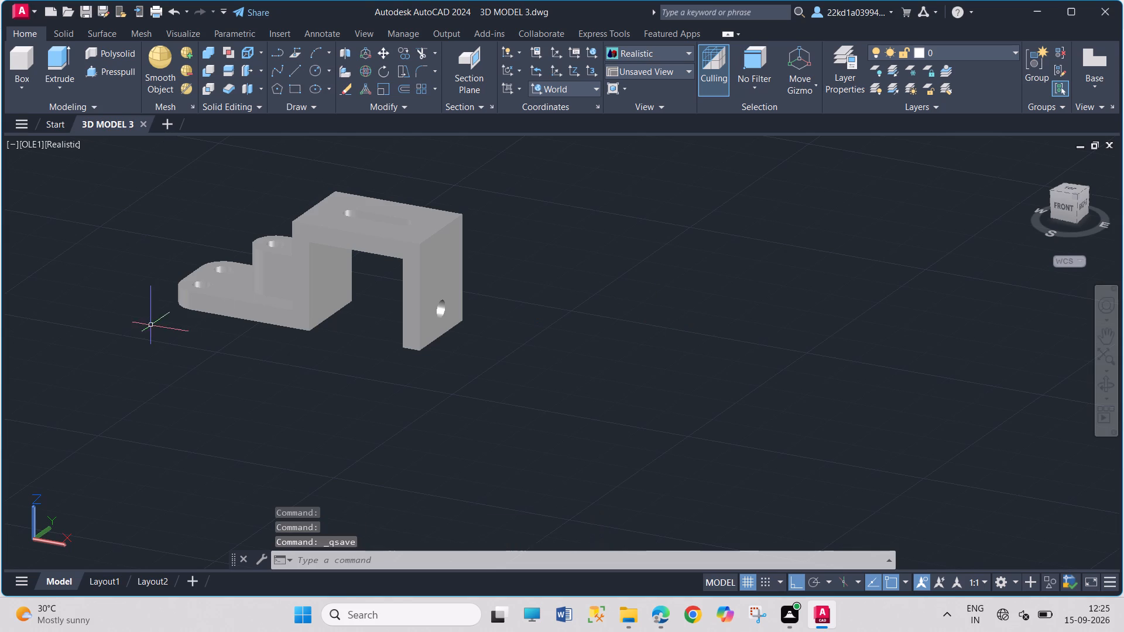
Set the model view to SW Isometric with the whole bracket in frame.
drag(555, 183, 583, 266)
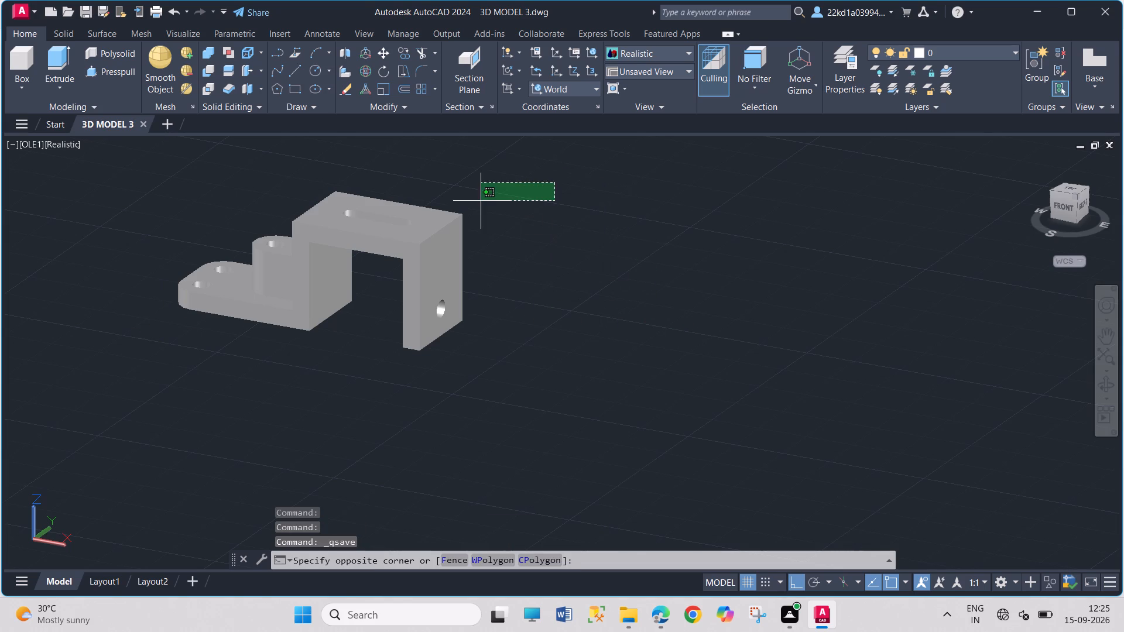
click(50, 147)
click(41, 146)
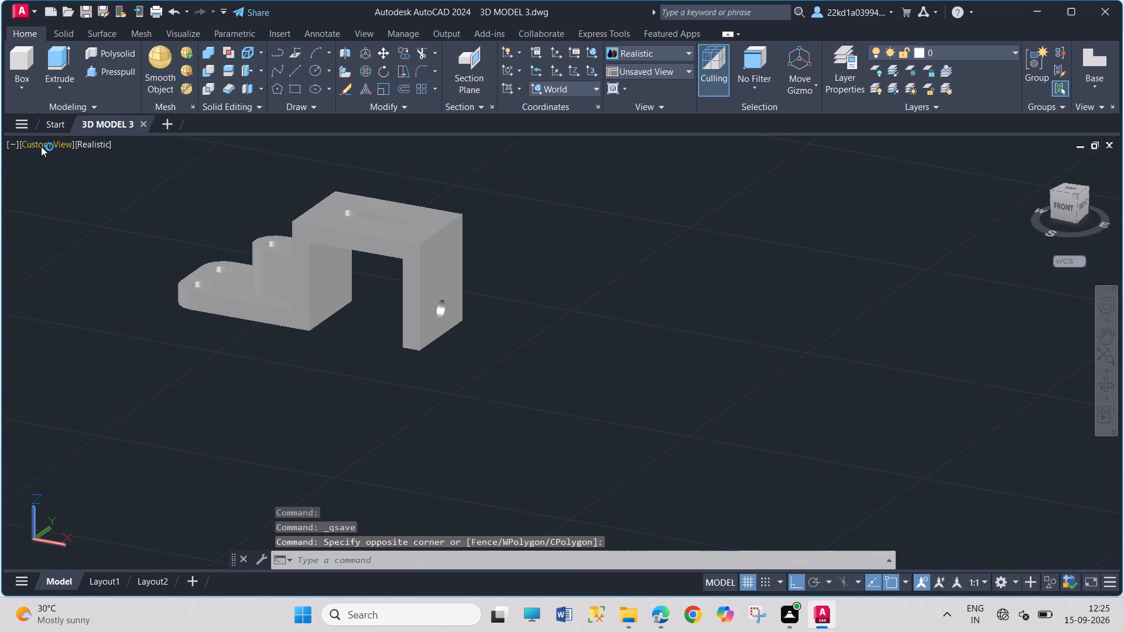
click(98, 274)
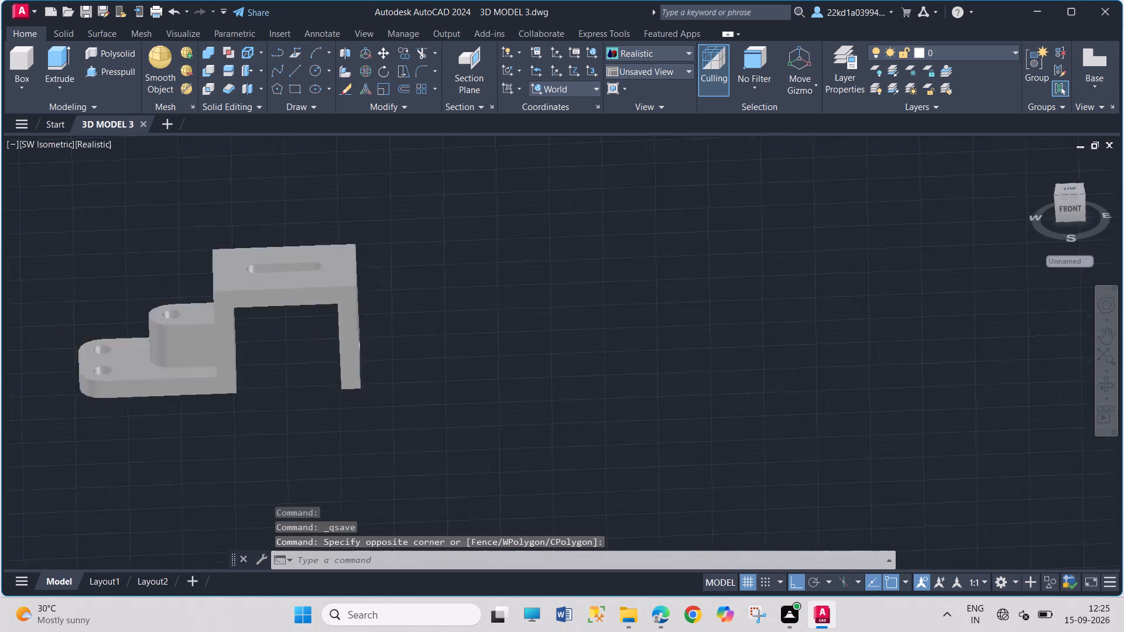
scroll(436, 438, down, 2)
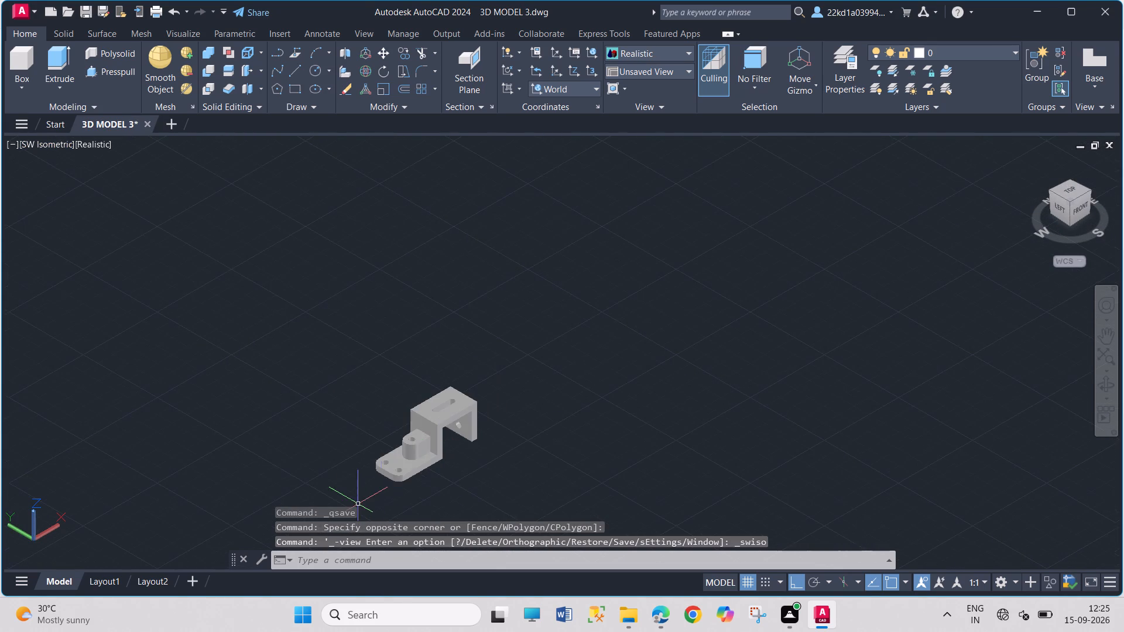
scroll(358, 507, up, 3)
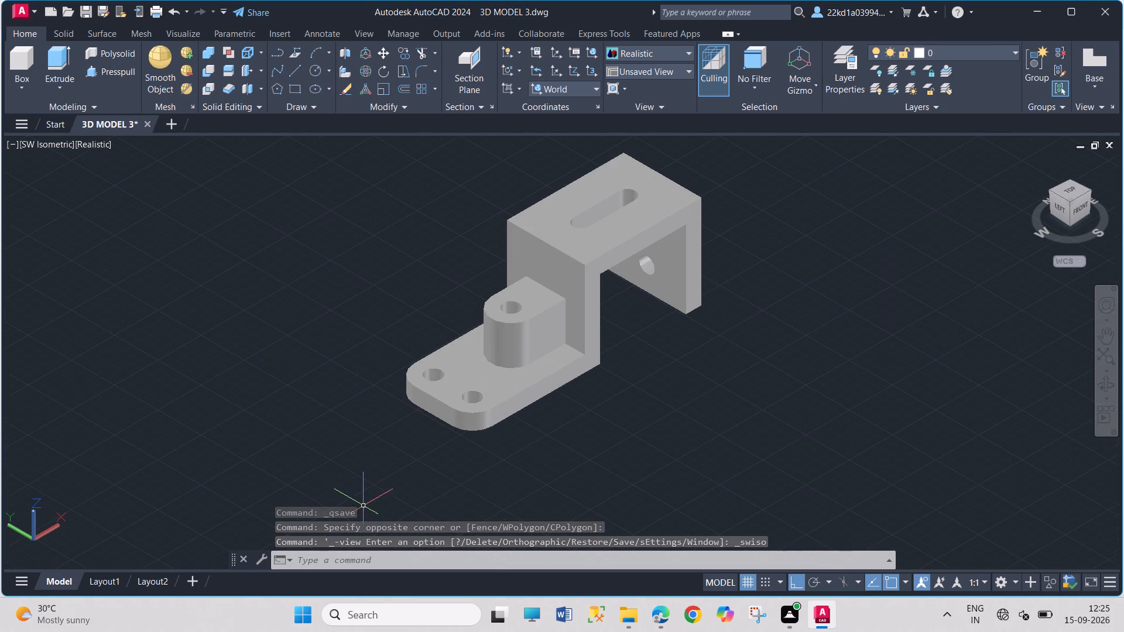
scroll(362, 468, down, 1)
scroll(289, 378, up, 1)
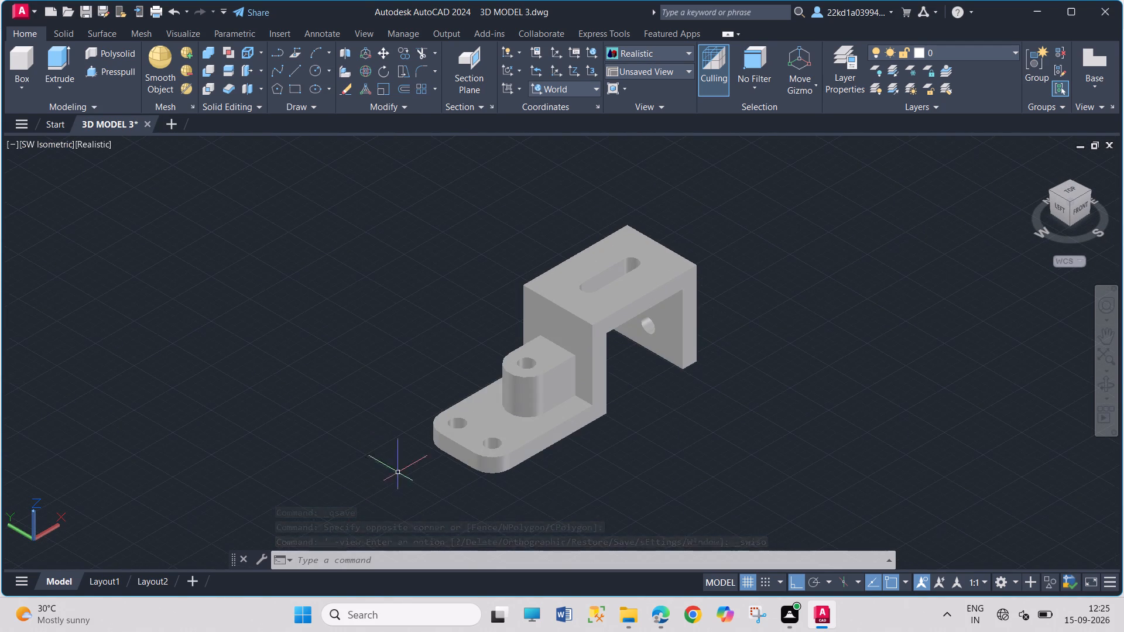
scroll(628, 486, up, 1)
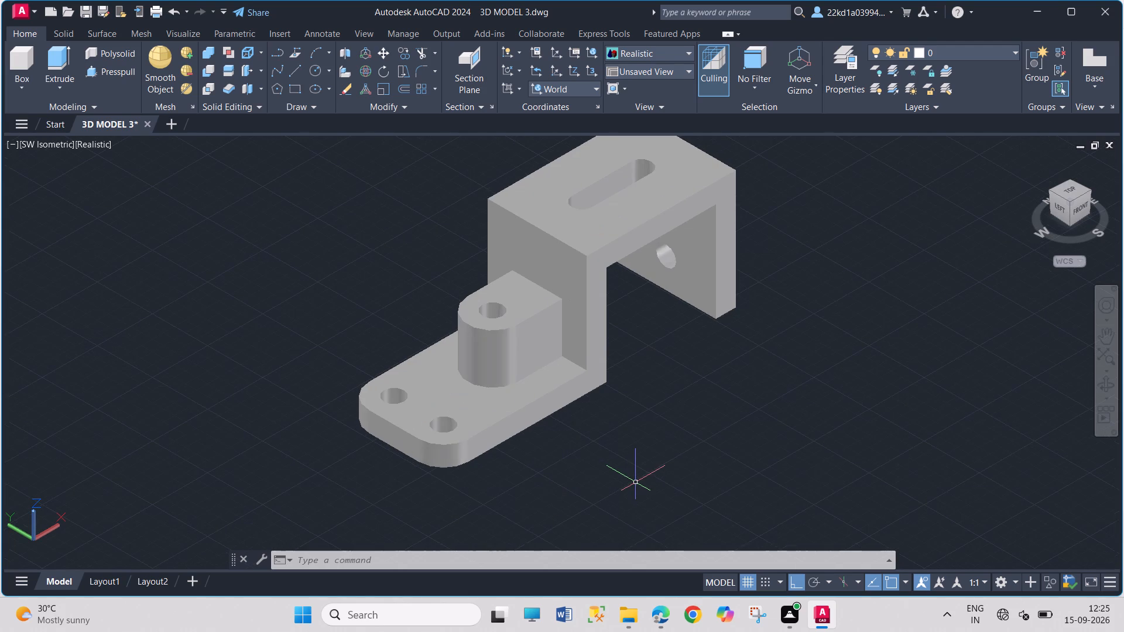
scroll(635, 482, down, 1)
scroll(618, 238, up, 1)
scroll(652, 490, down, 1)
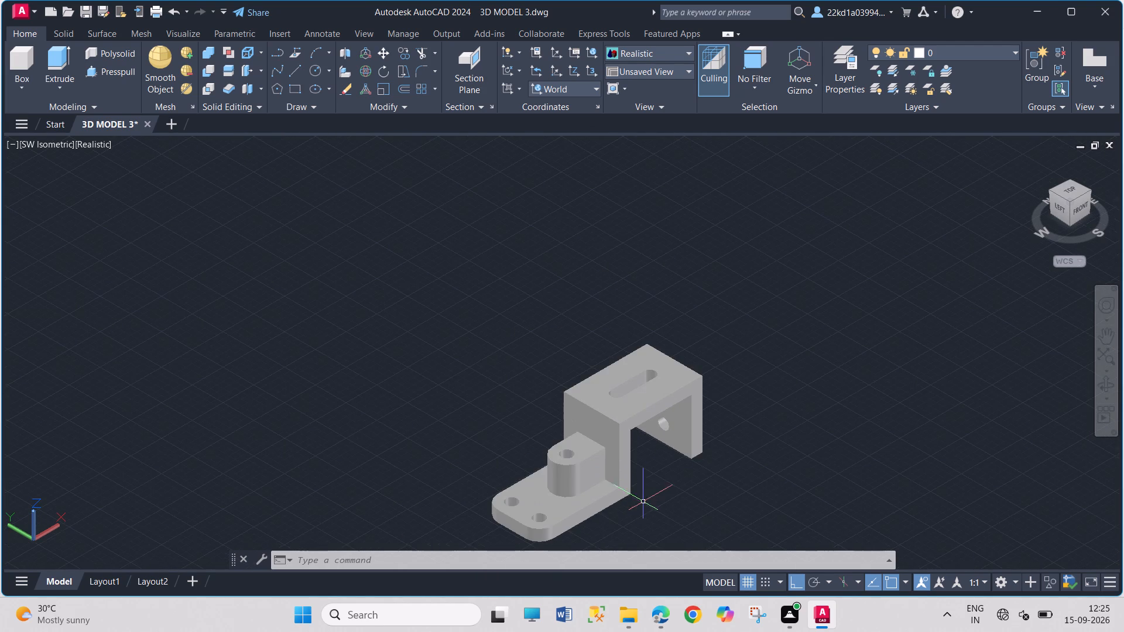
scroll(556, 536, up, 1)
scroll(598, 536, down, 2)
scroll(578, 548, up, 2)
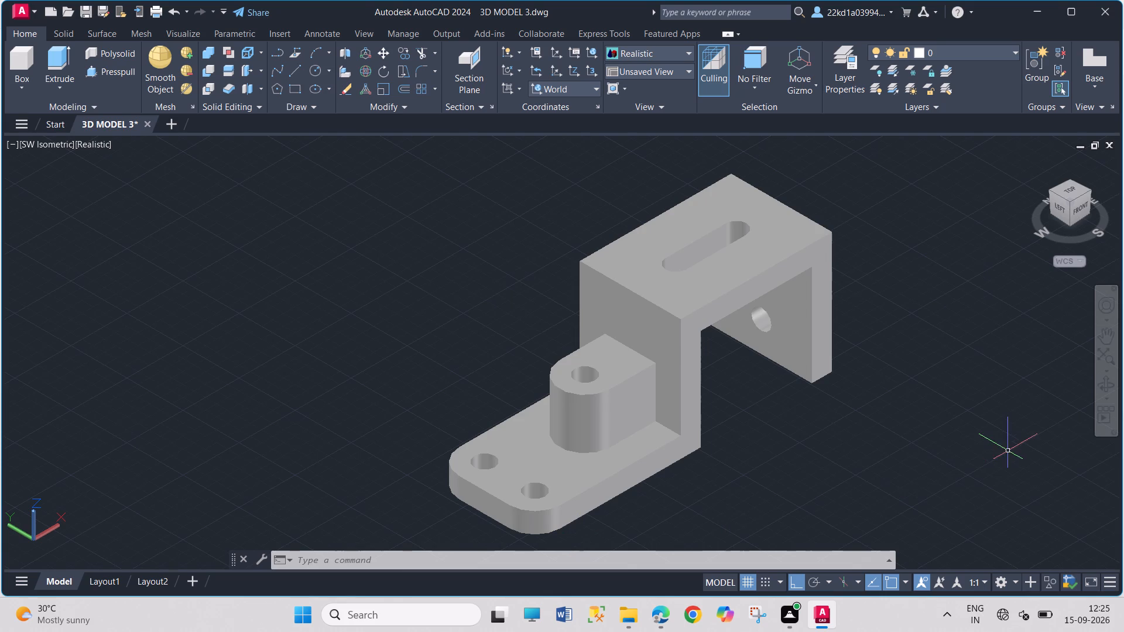
Save the 3D MODEL 3 drawing.
key(ctrl+s)
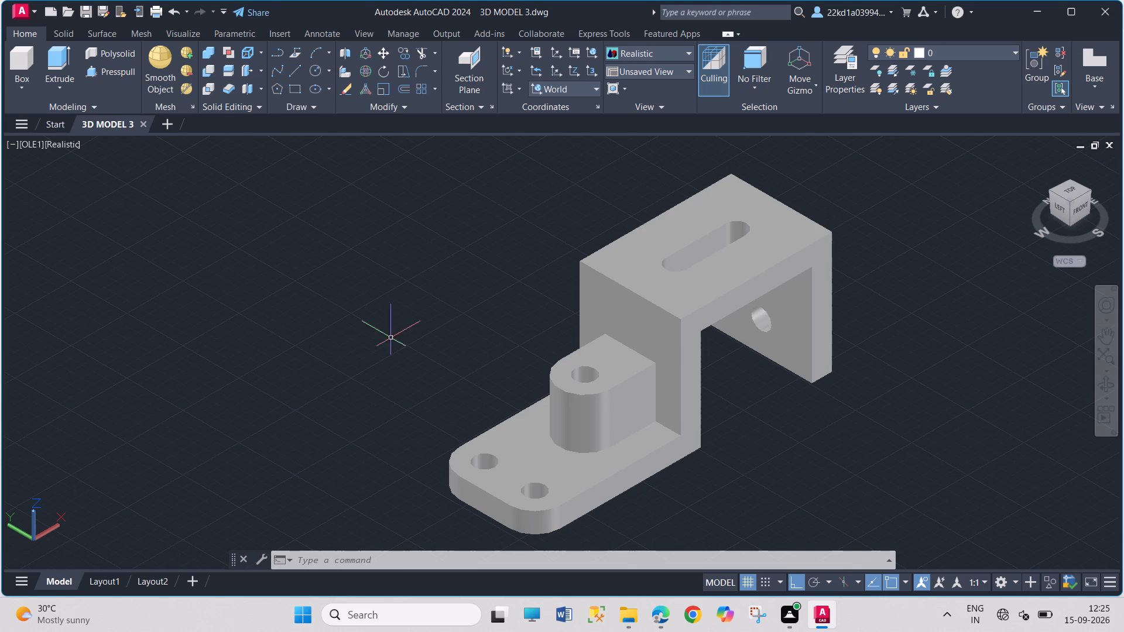
Create a front base view of the entire model on Layout1, placed in the sheet's upper-left area.
click(1085, 58)
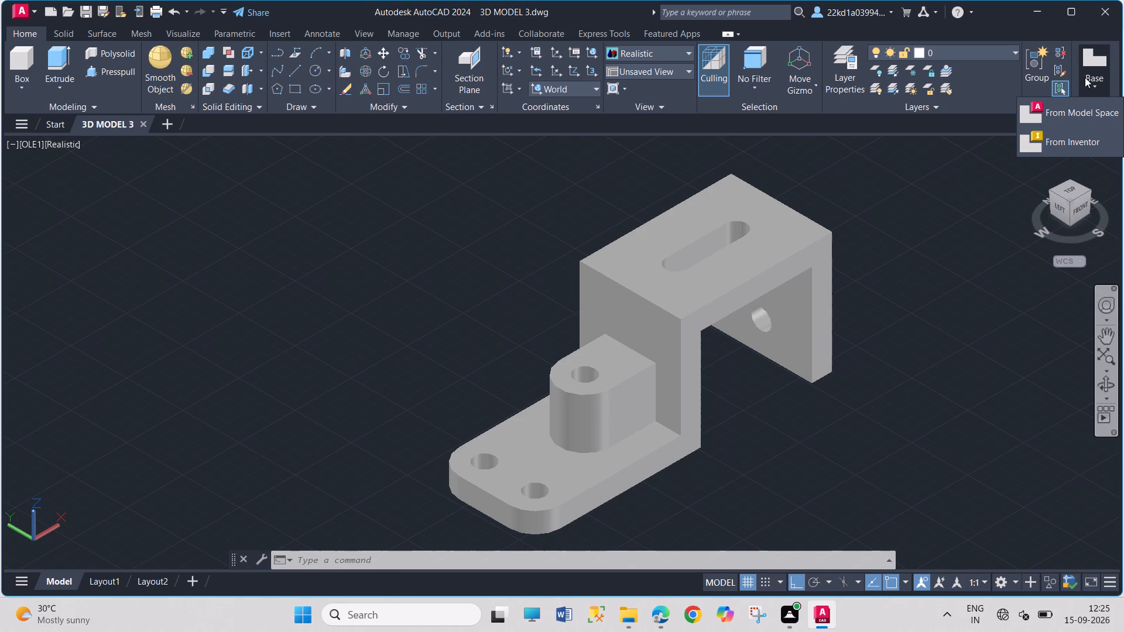
click(1084, 119)
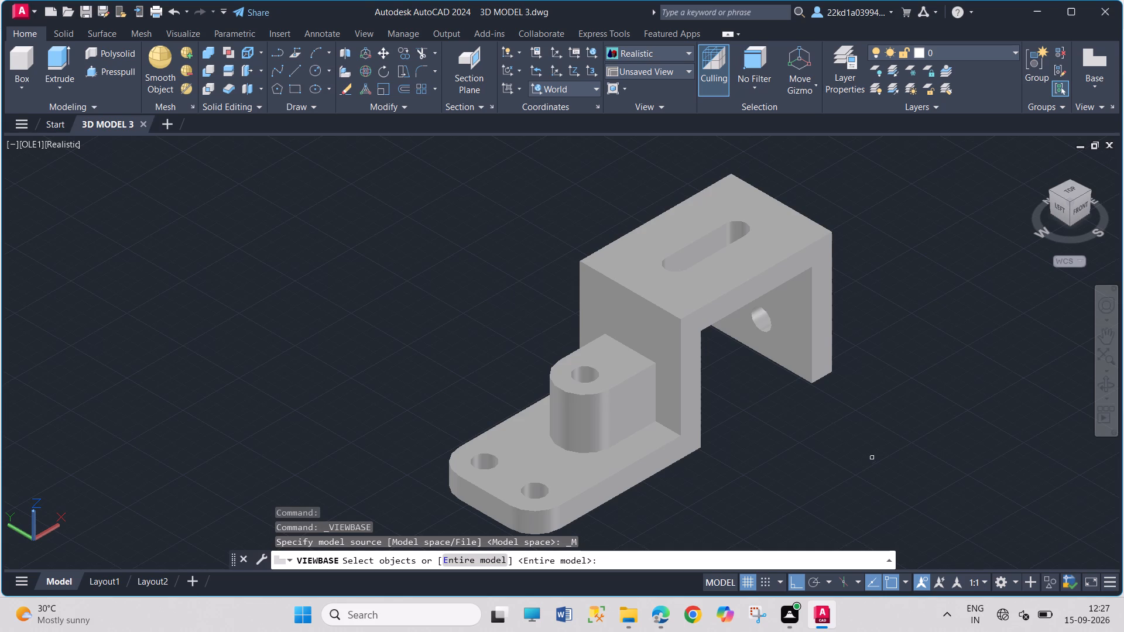
click(486, 558)
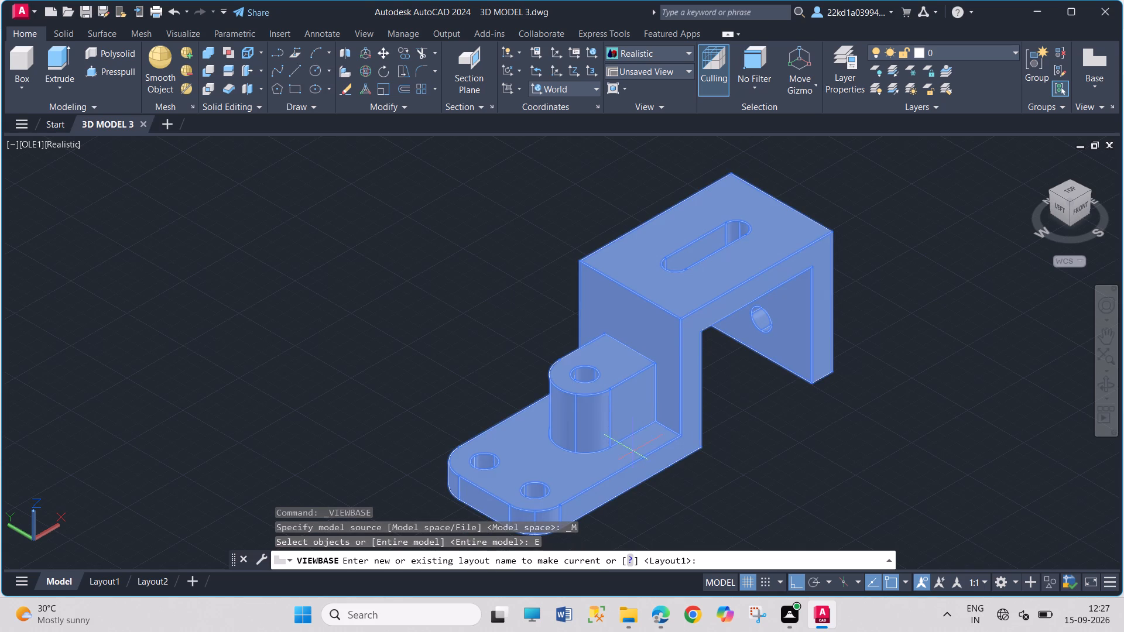
key(Return)
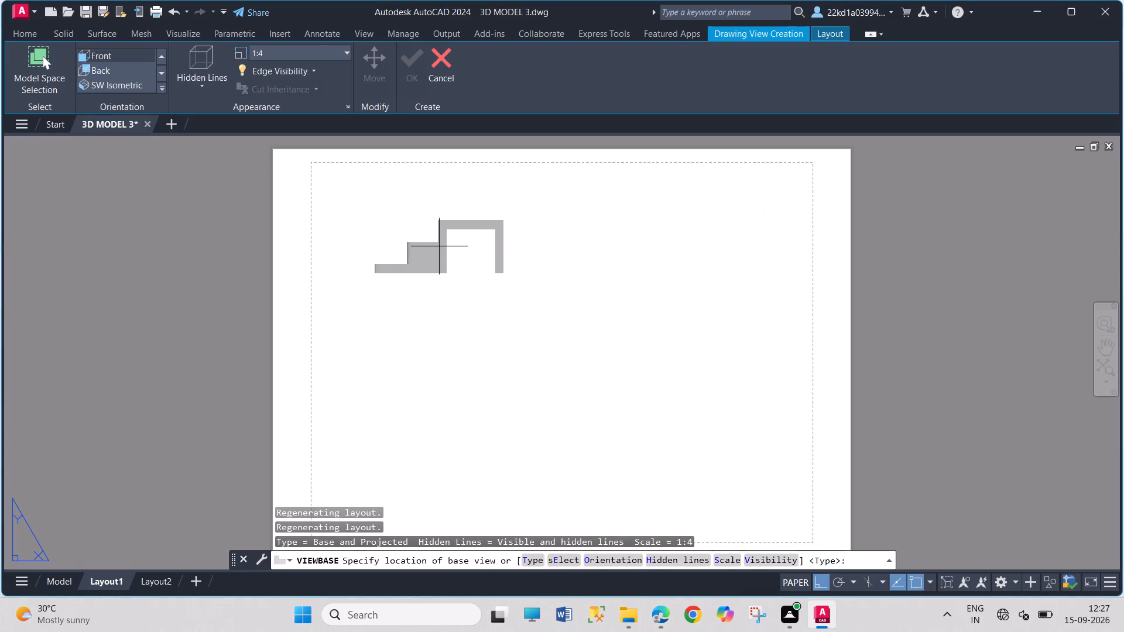
click(439, 246)
click(410, 54)
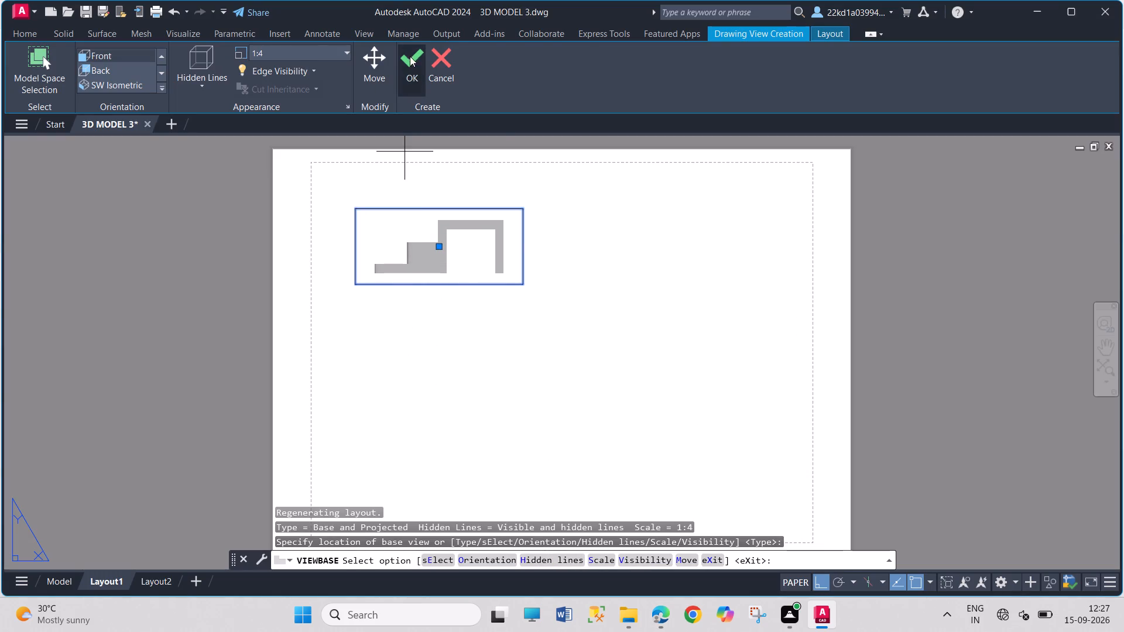
Project a plan view below the base view, a side view beside it and an isometric view diagonally below it.
click(482, 384)
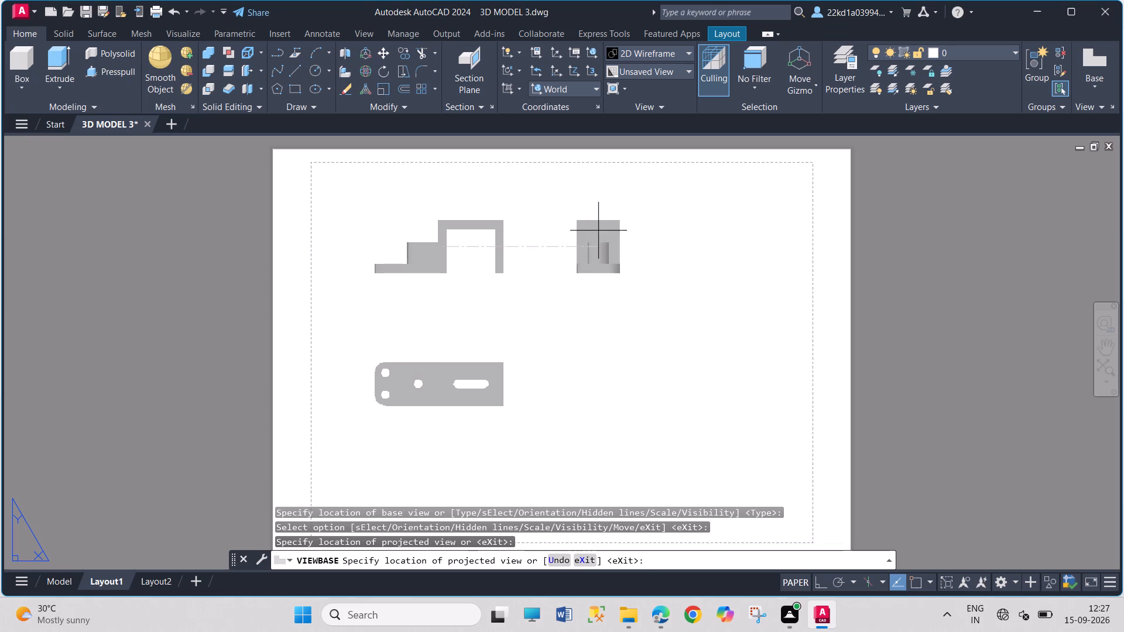
click(643, 232)
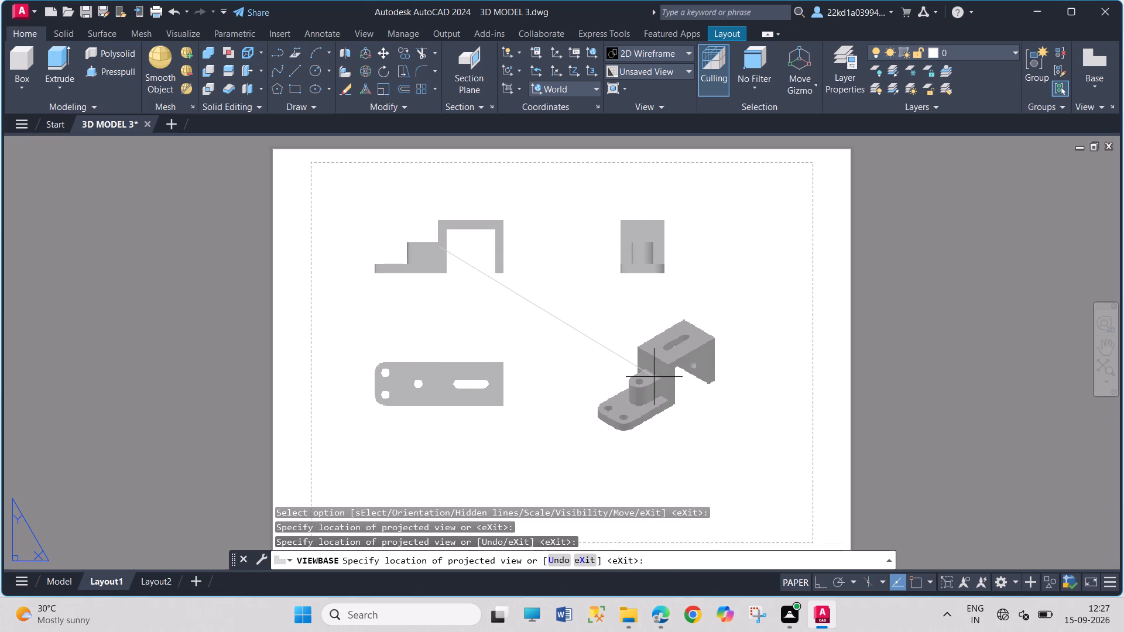
click(653, 373)
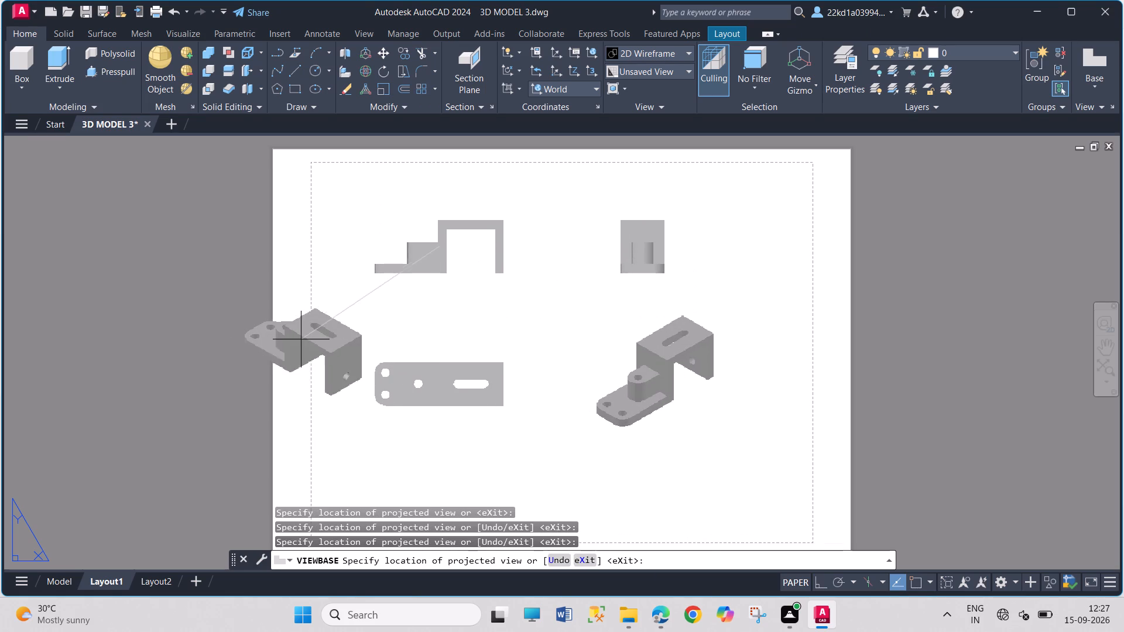
key(Return)
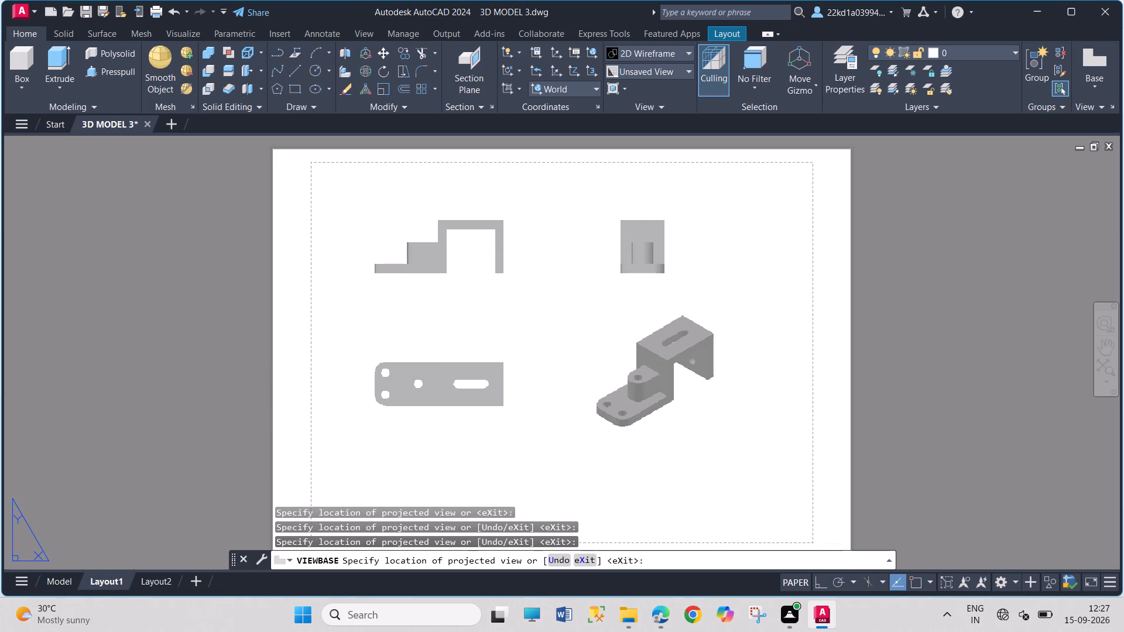
Modify Layout1's page setup to use the DWG To PDF.pc3 plotter.
scroll(548, 342, down, 3)
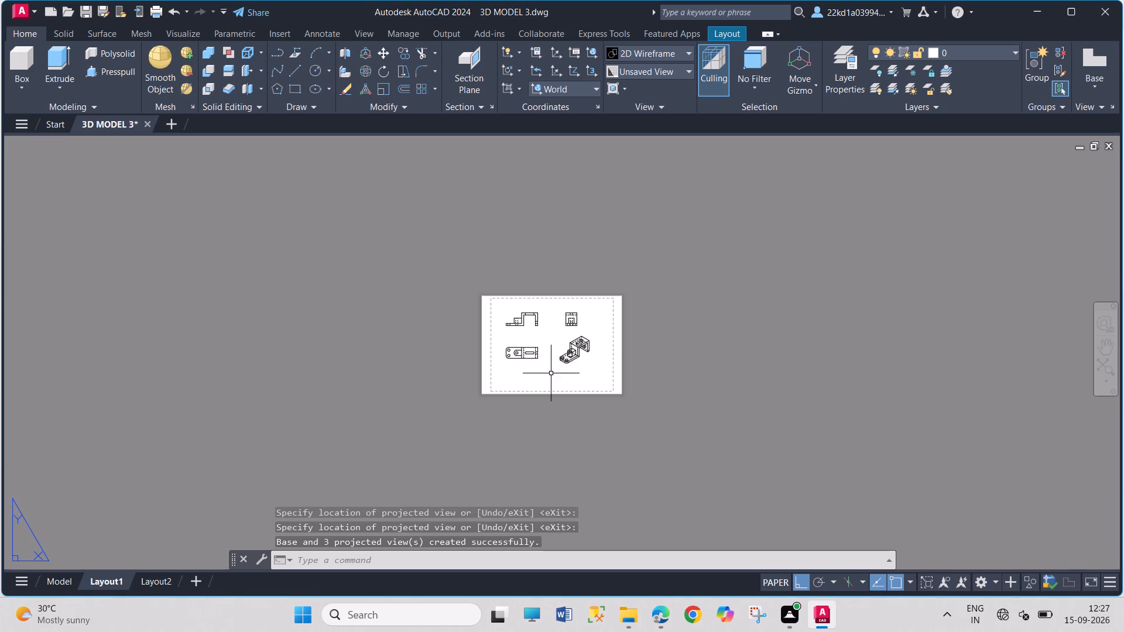
scroll(537, 360, up, 2)
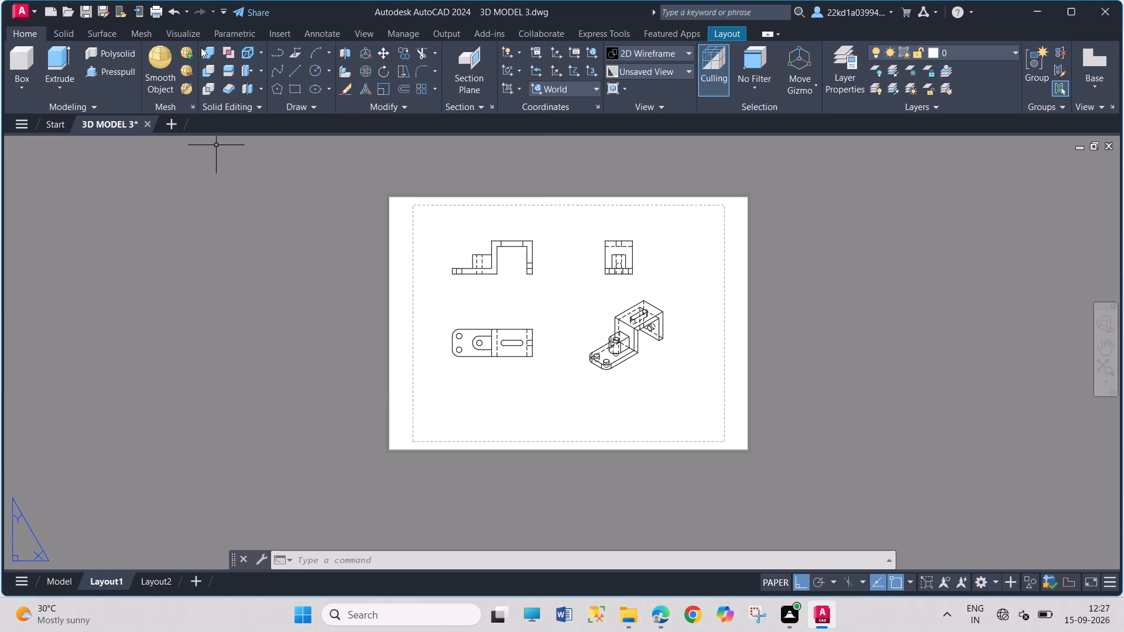
click(722, 32)
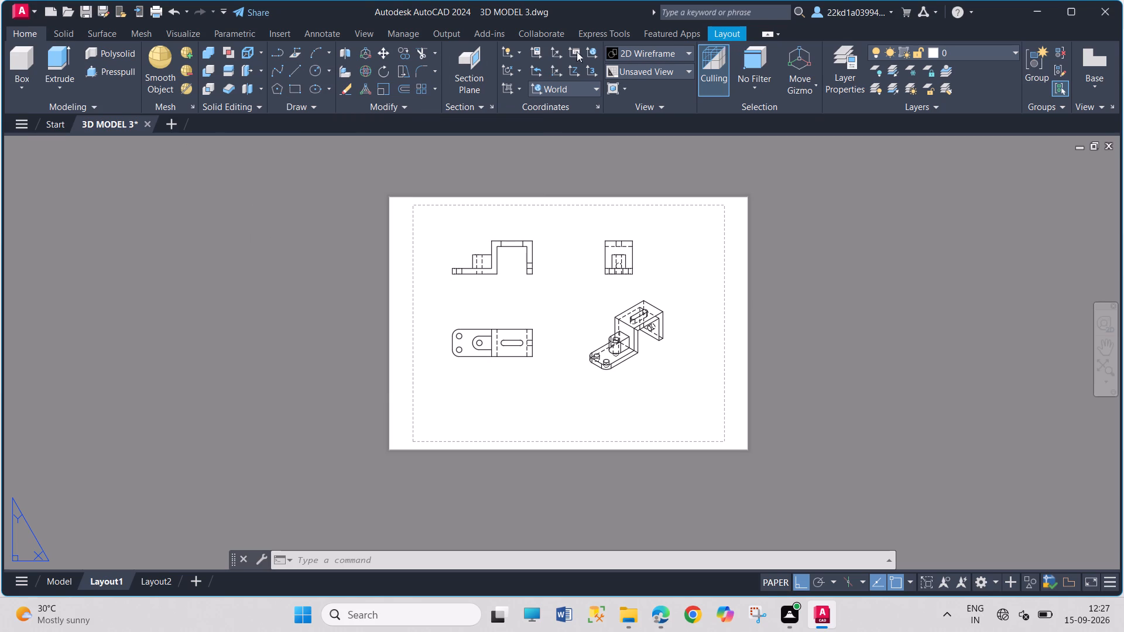
click(57, 77)
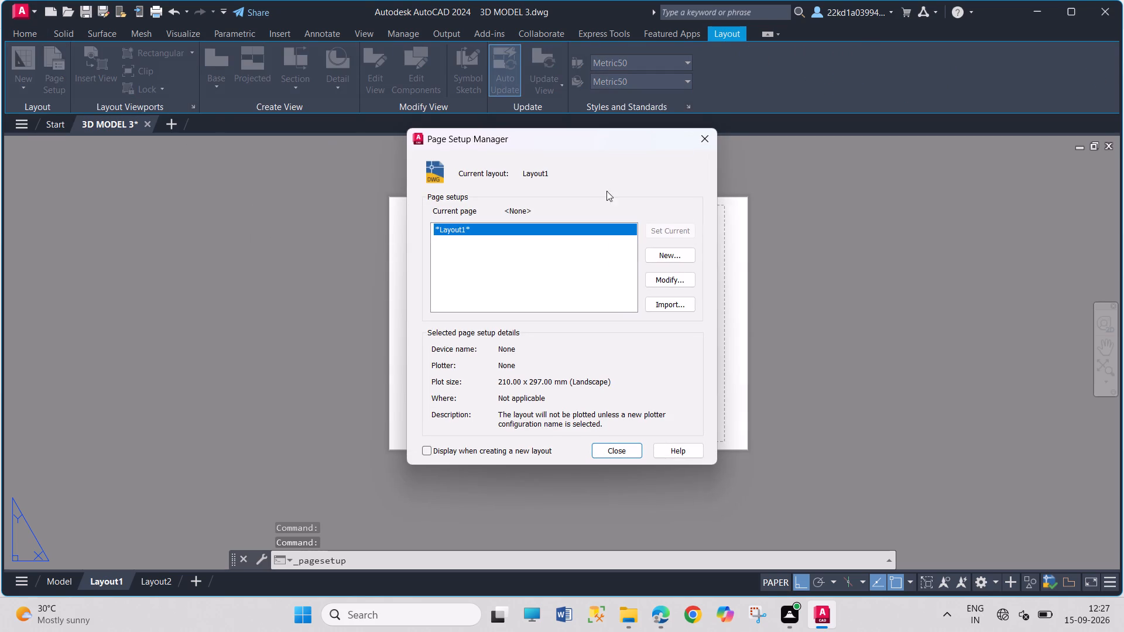
click(662, 283)
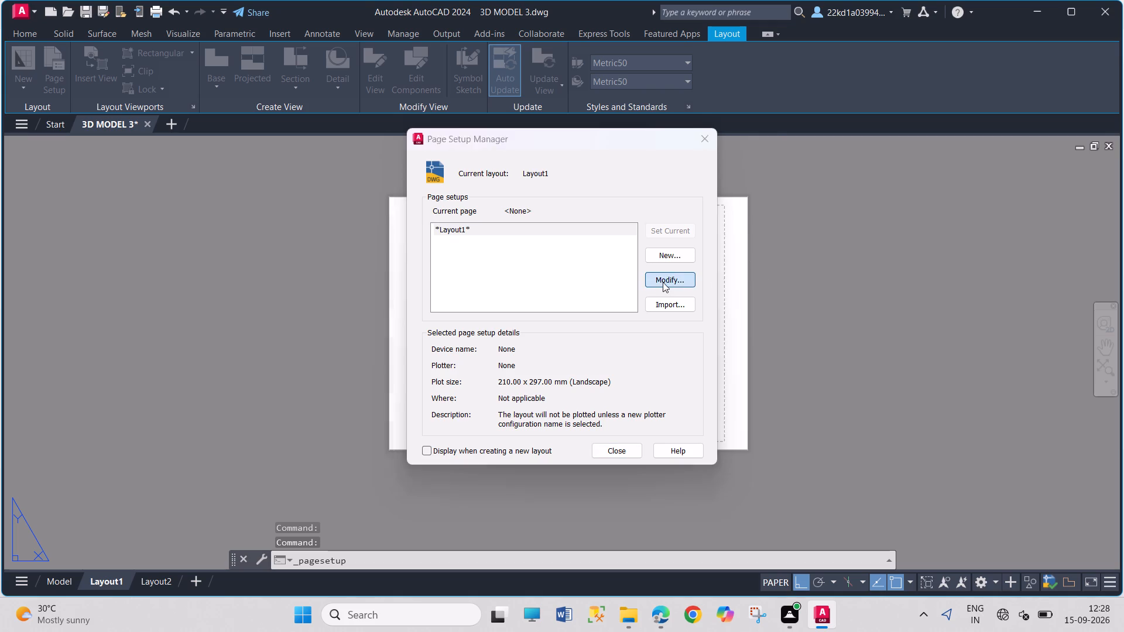
click(503, 196)
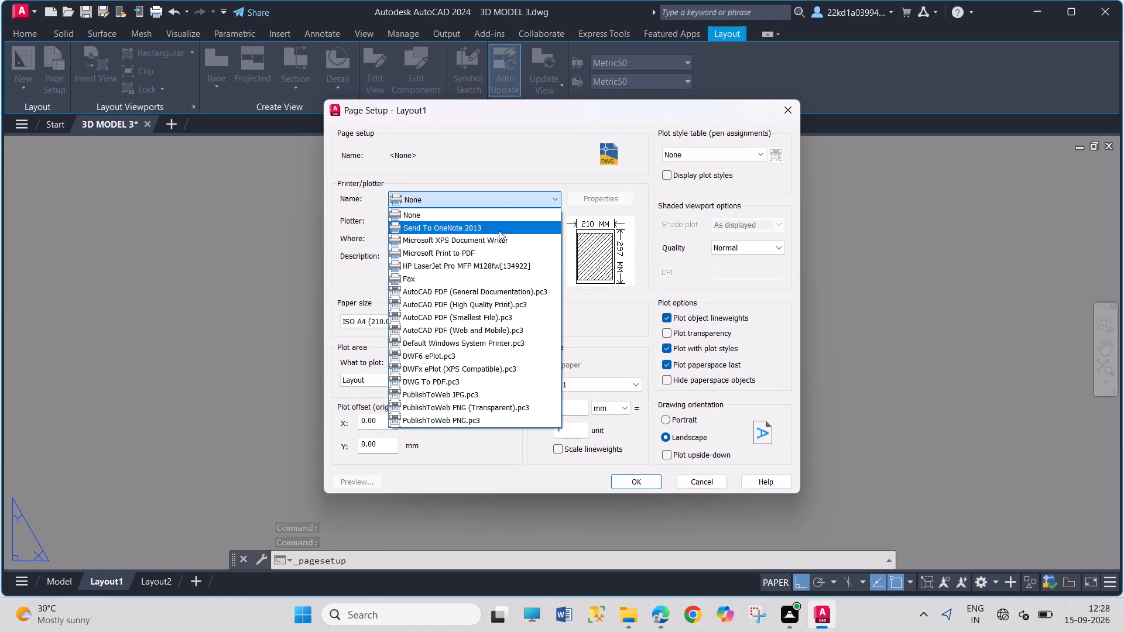
click(490, 382)
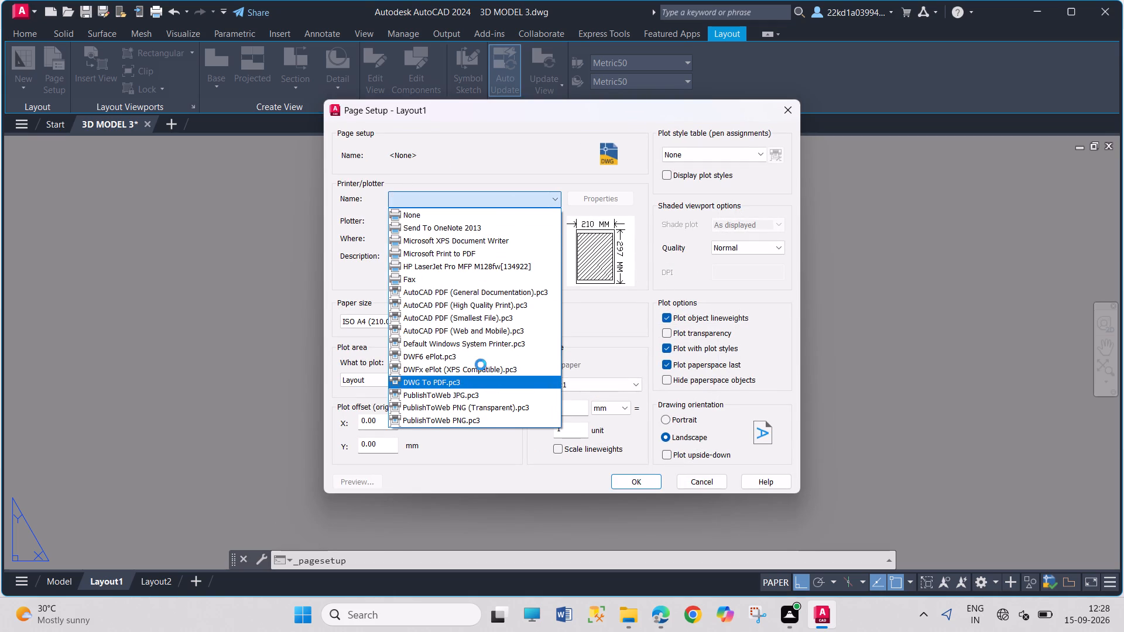
Set the page setup's paper size to ISO full bleed A3 (420.00 x 297.00 MM).
click(483, 324)
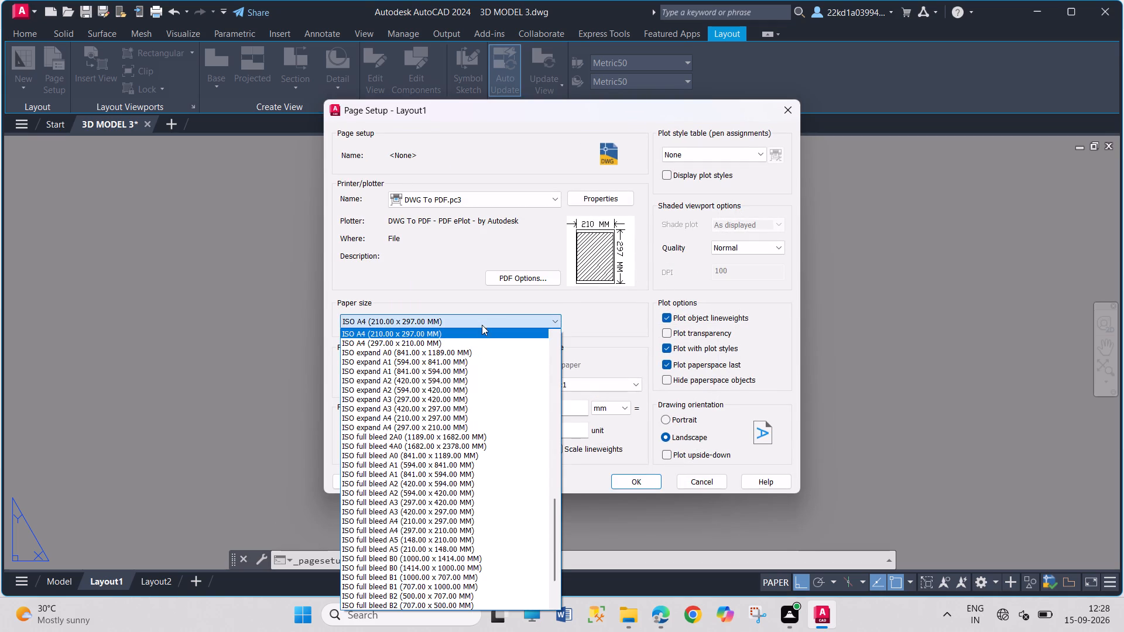
scroll(475, 406, up, 3)
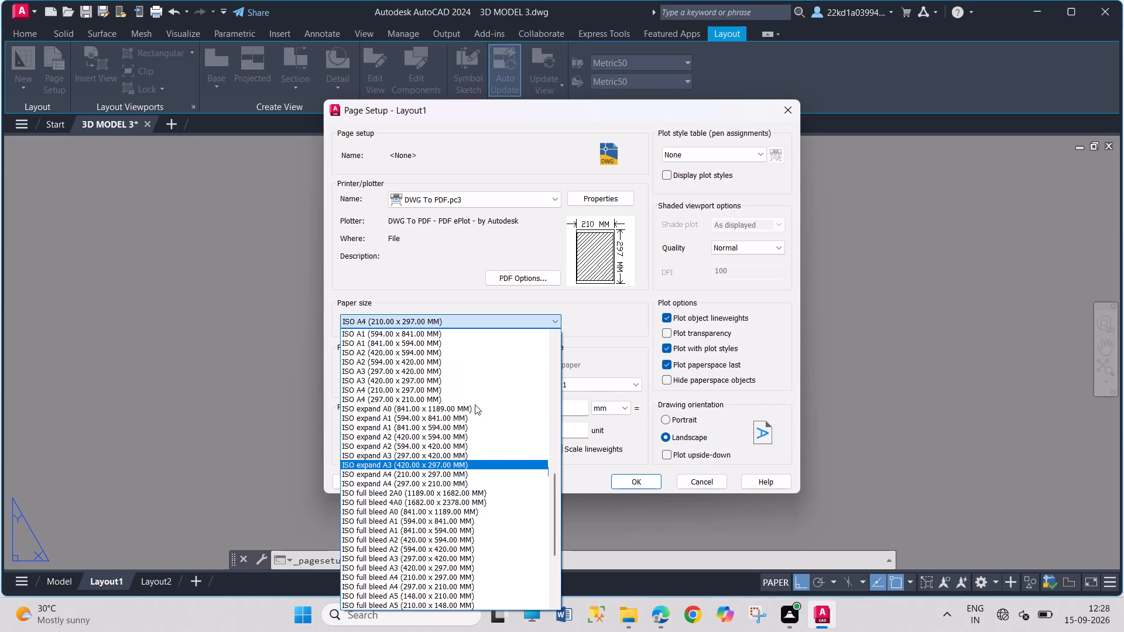
scroll(475, 397, up, 1)
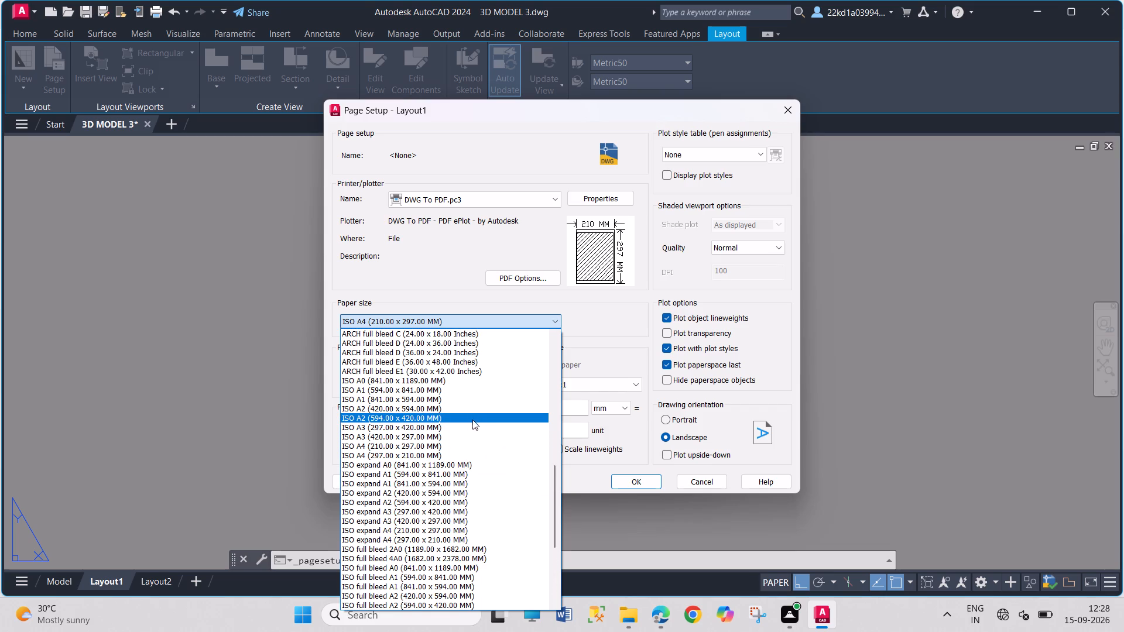
scroll(470, 421, down, 3)
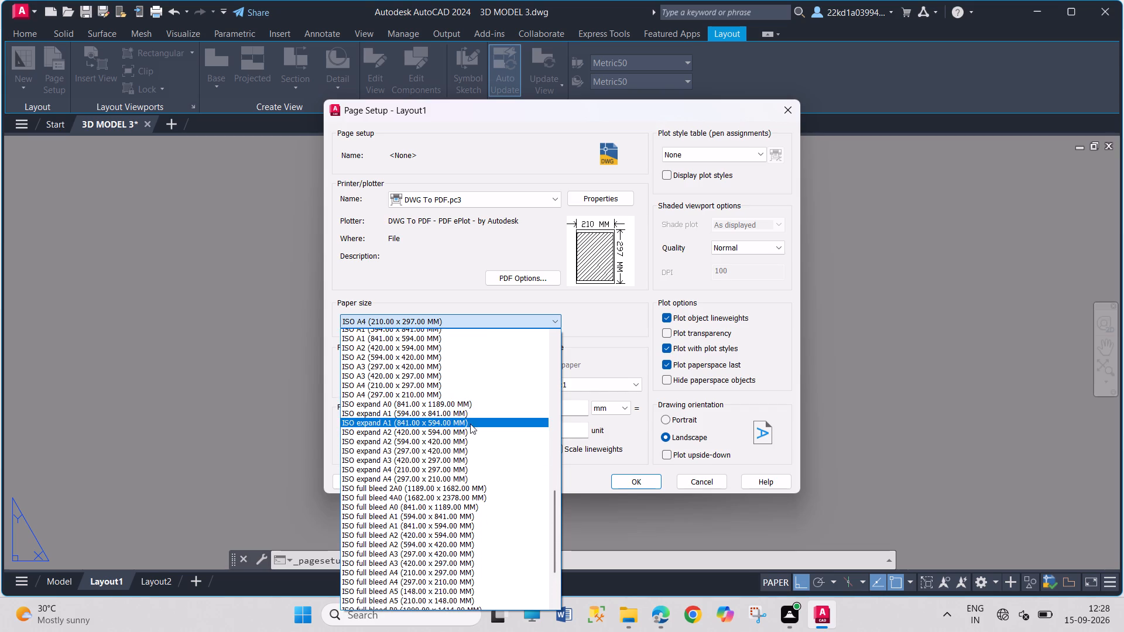
scroll(472, 444, down, 1)
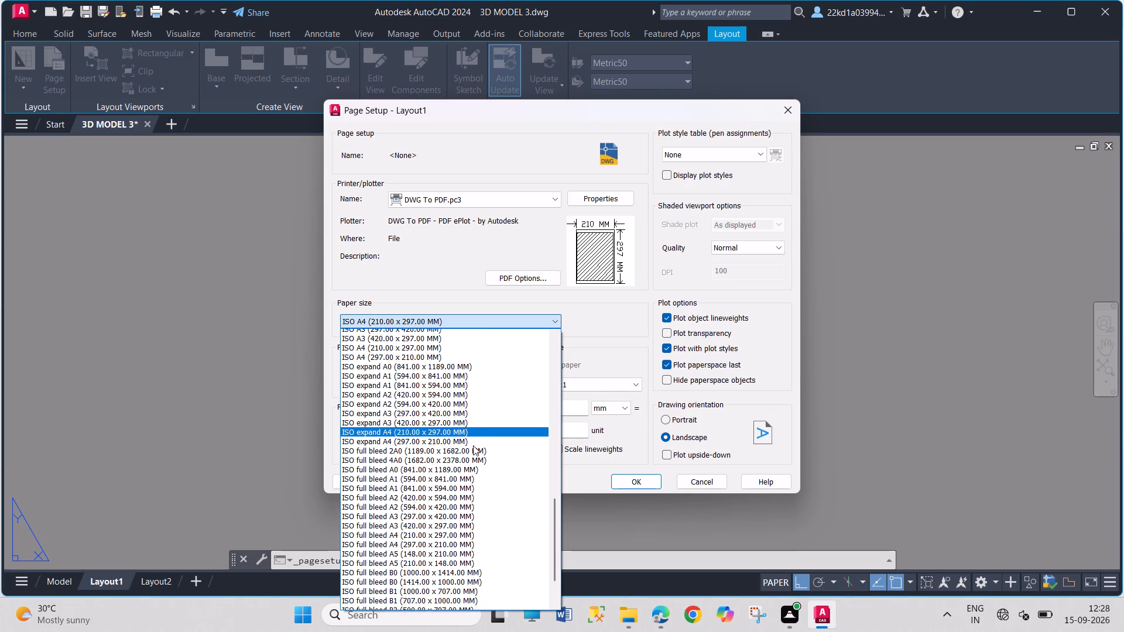
scroll(473, 445, down, 2)
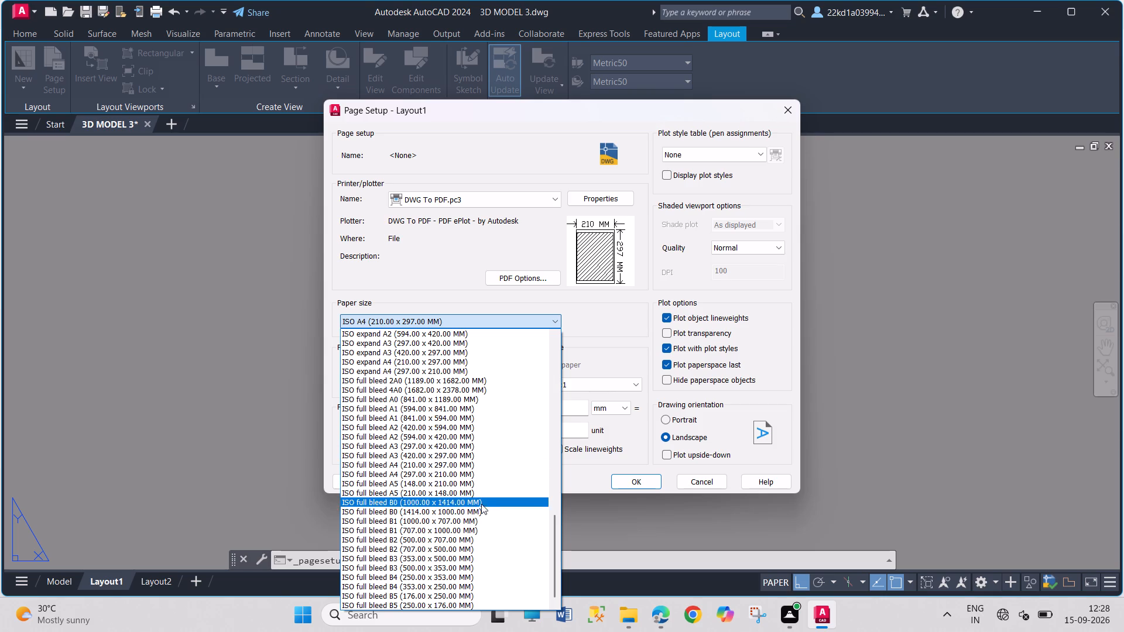
click(494, 458)
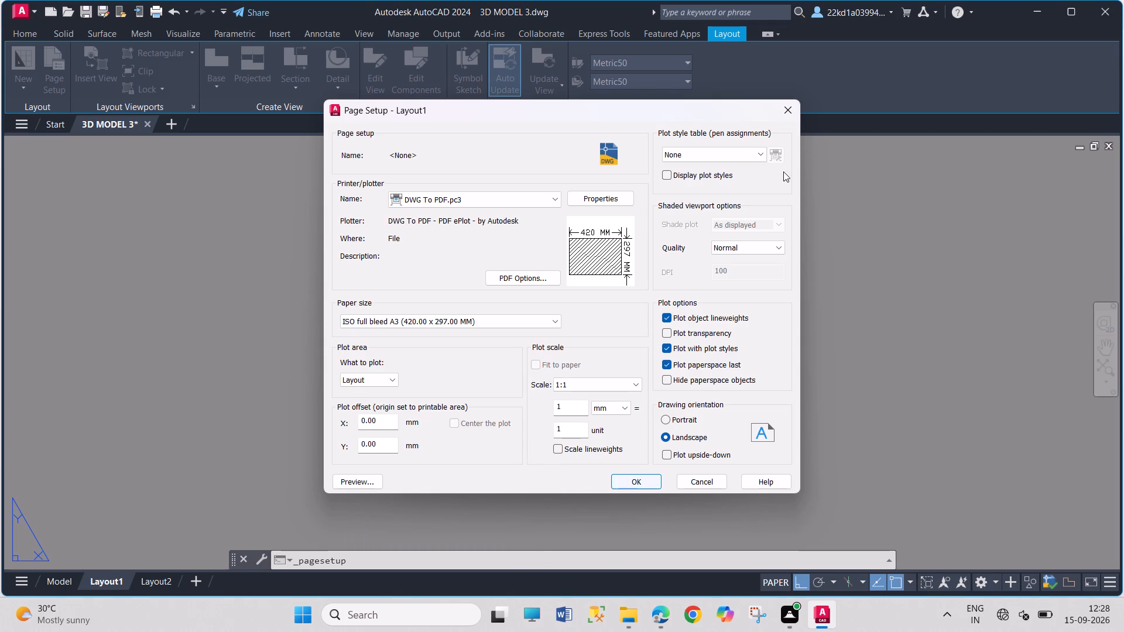
Assign the monochrome.ctb plot style table to Layout1 and apply the page setup.
click(751, 153)
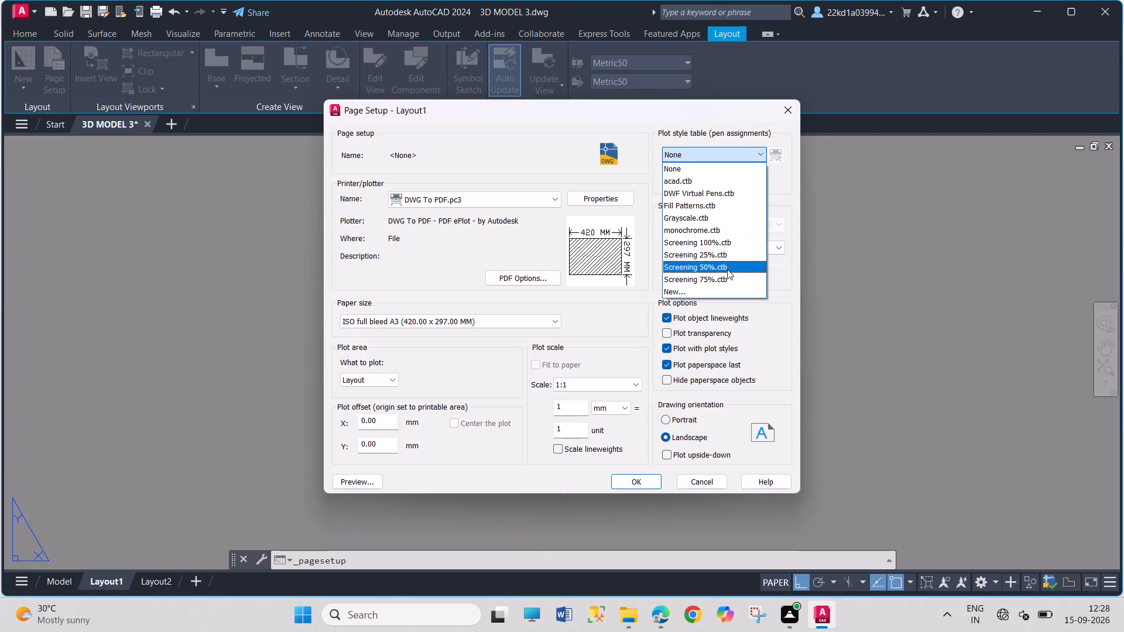
click(729, 230)
click(628, 479)
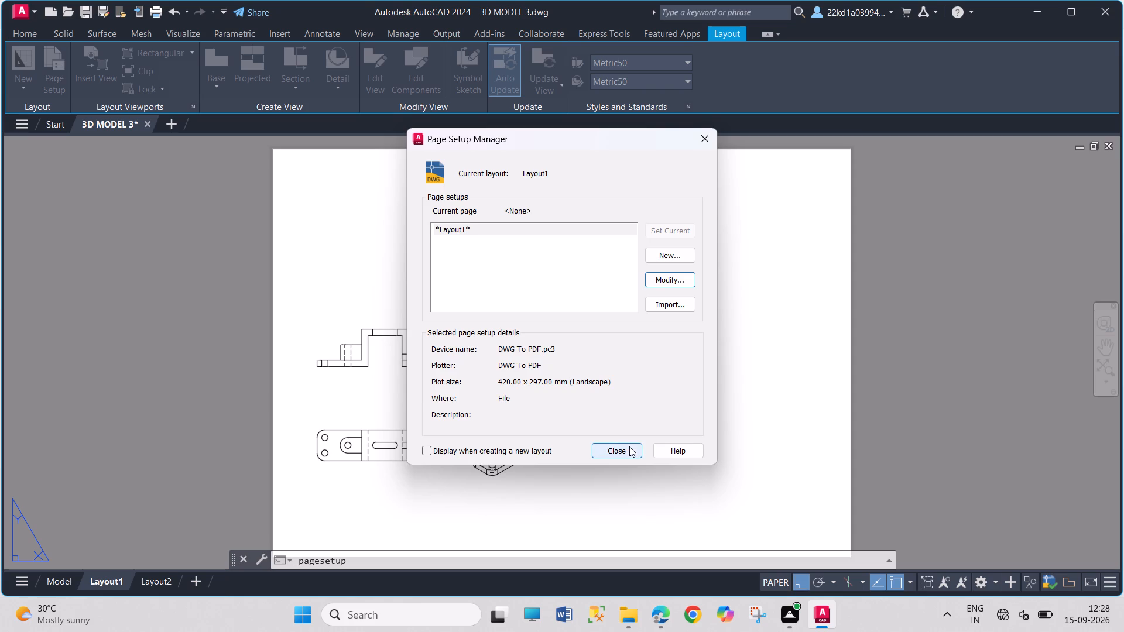
click(629, 446)
Set the scale of the front base view to 1:2.
click(397, 344)
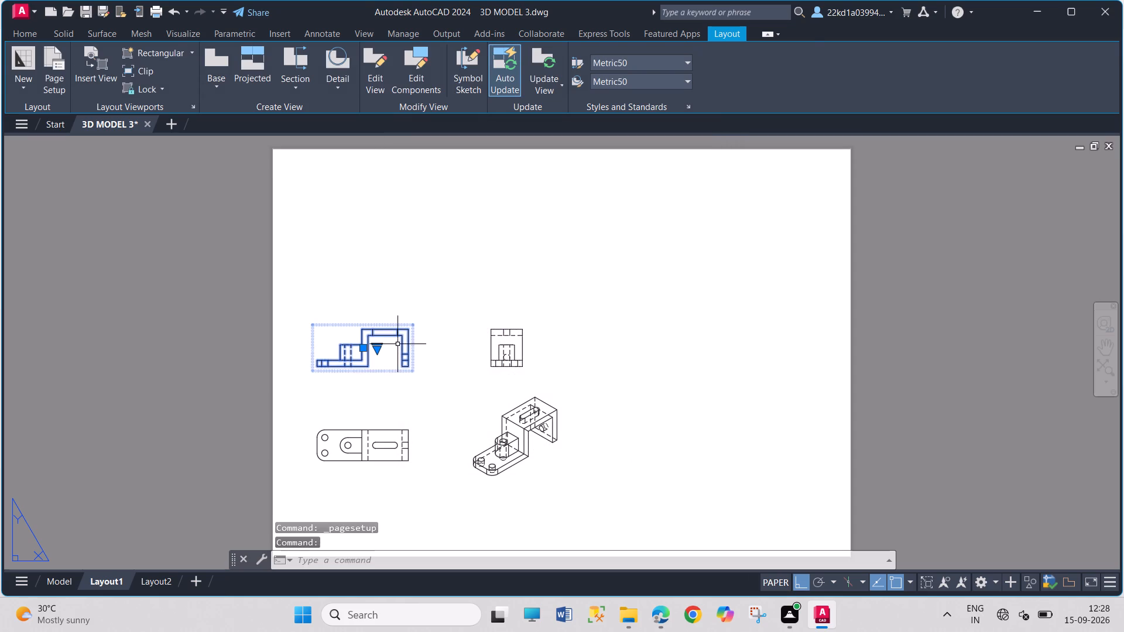
click(150, 57)
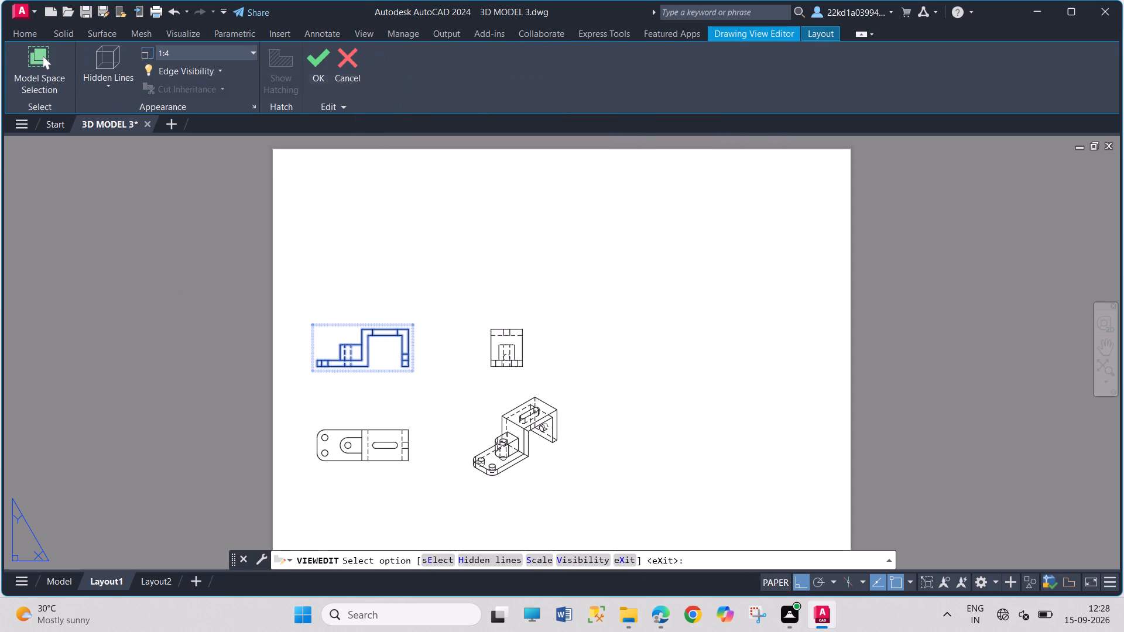
click(186, 58)
click(186, 58)
key(BackSpace)
key(2)
key(Return)
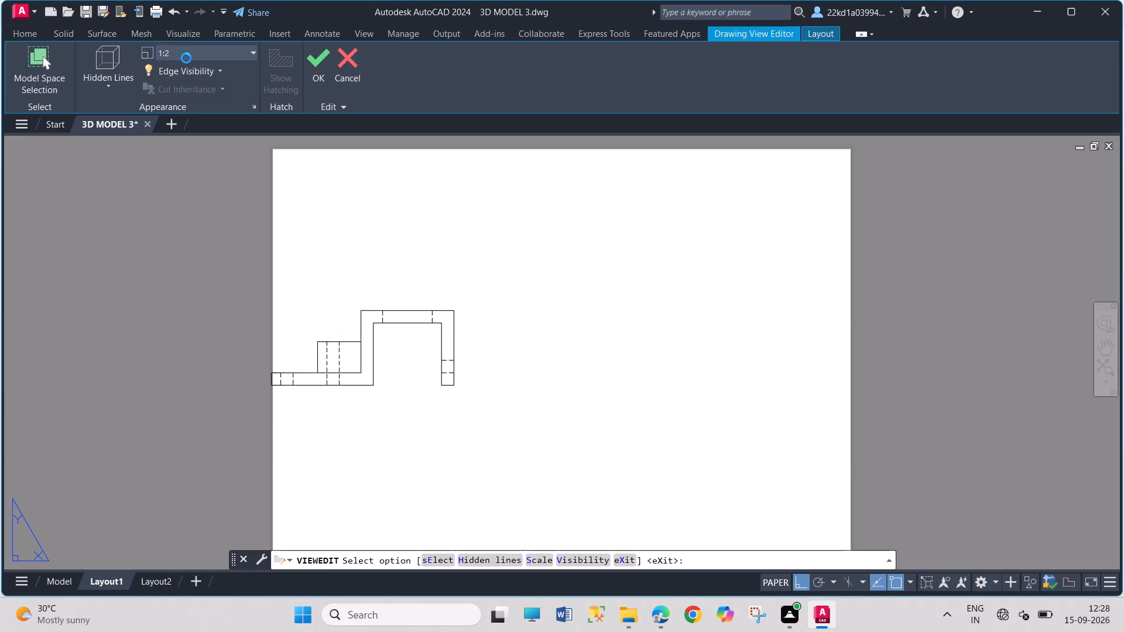
click(330, 74)
Move the side view horizontally farther away from the front view.
click(515, 344)
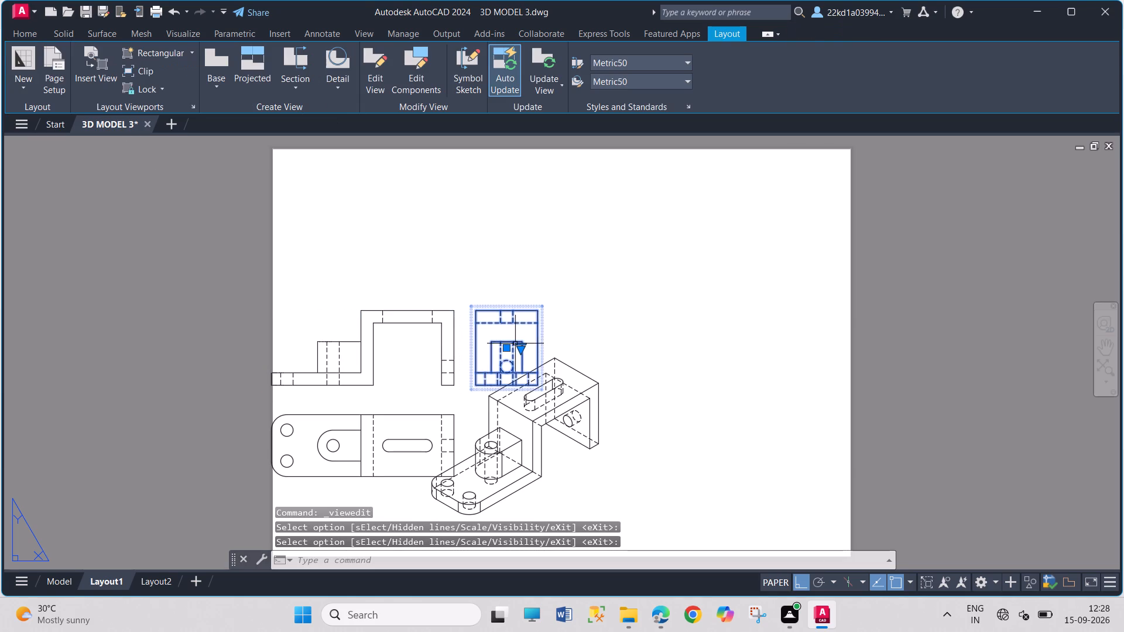
click(507, 348)
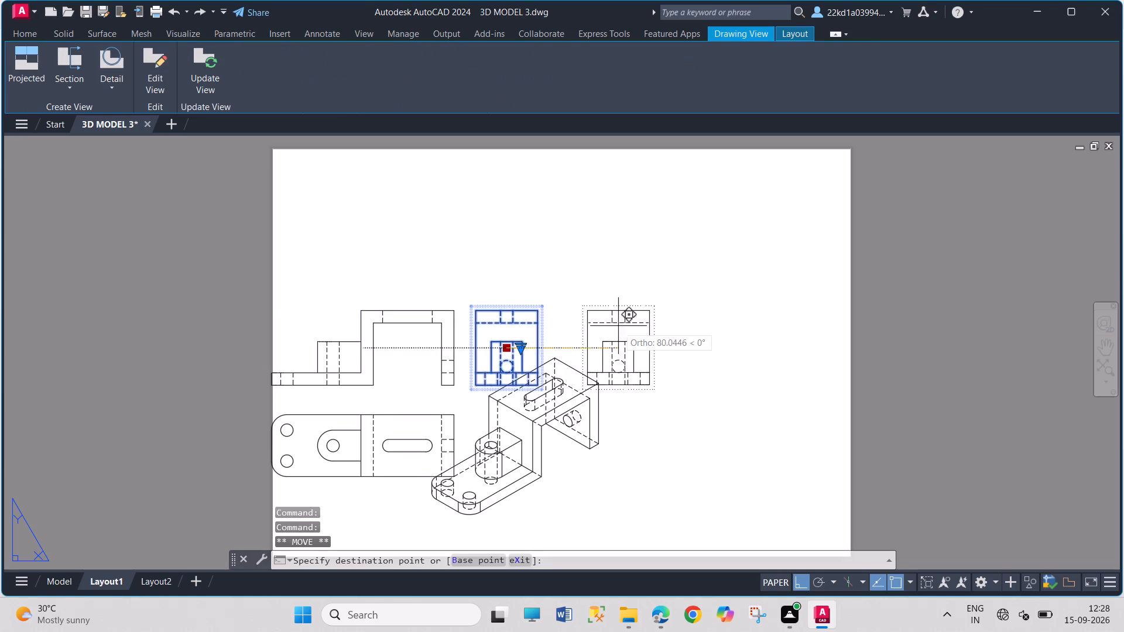
click(578, 333)
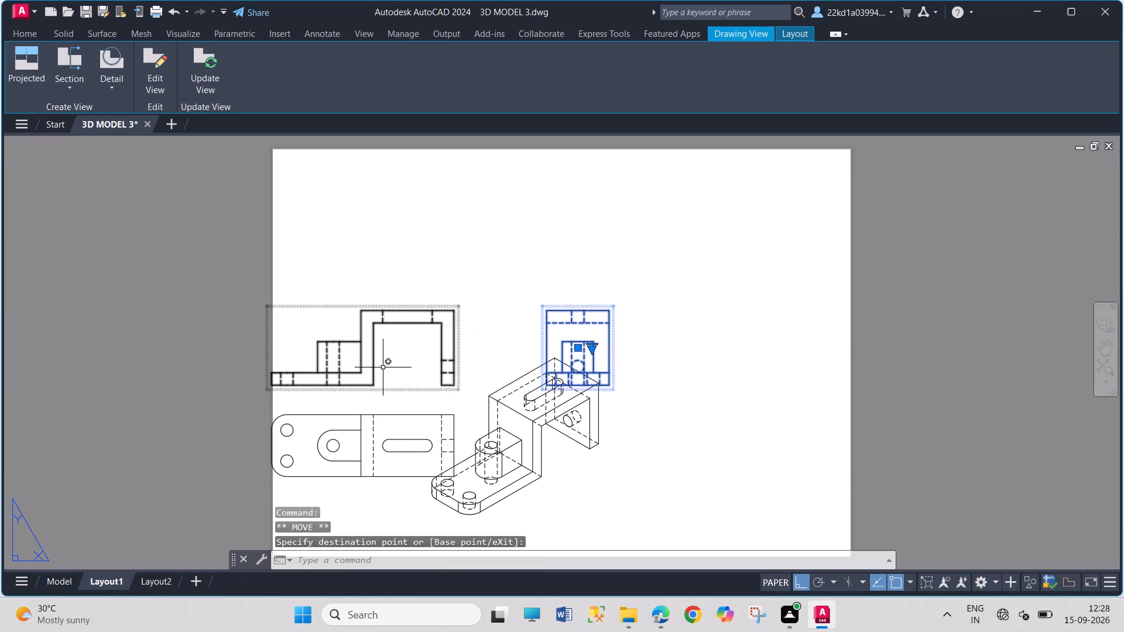
Reposition the front view farther inside the sheet's left edge and raise it about 67 mm above the plan view.
click(388, 365)
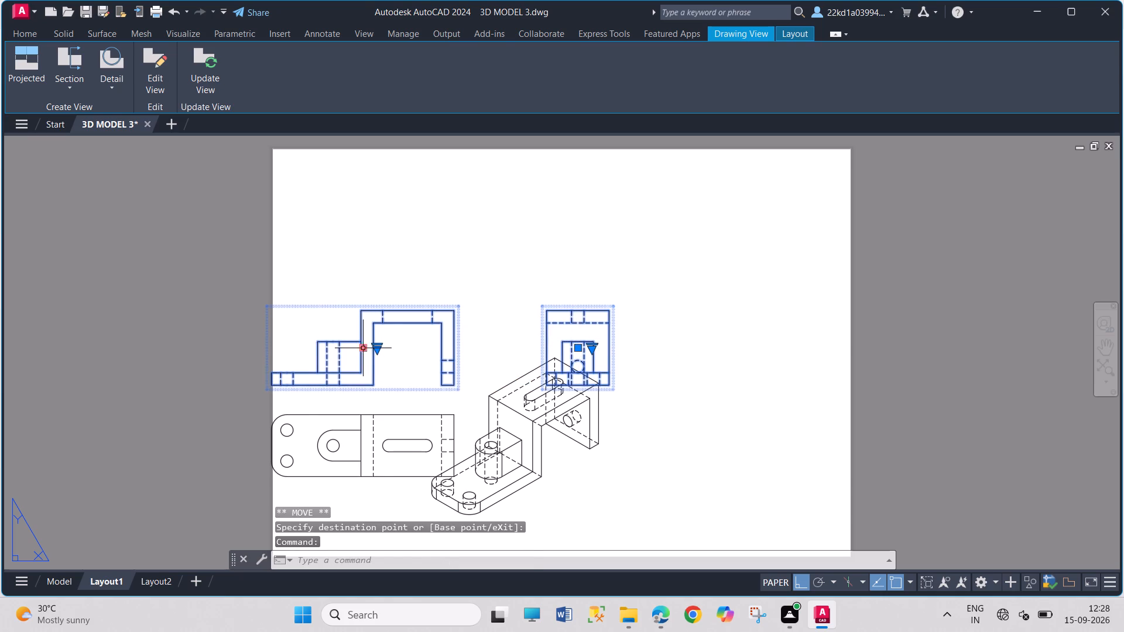
click(365, 350)
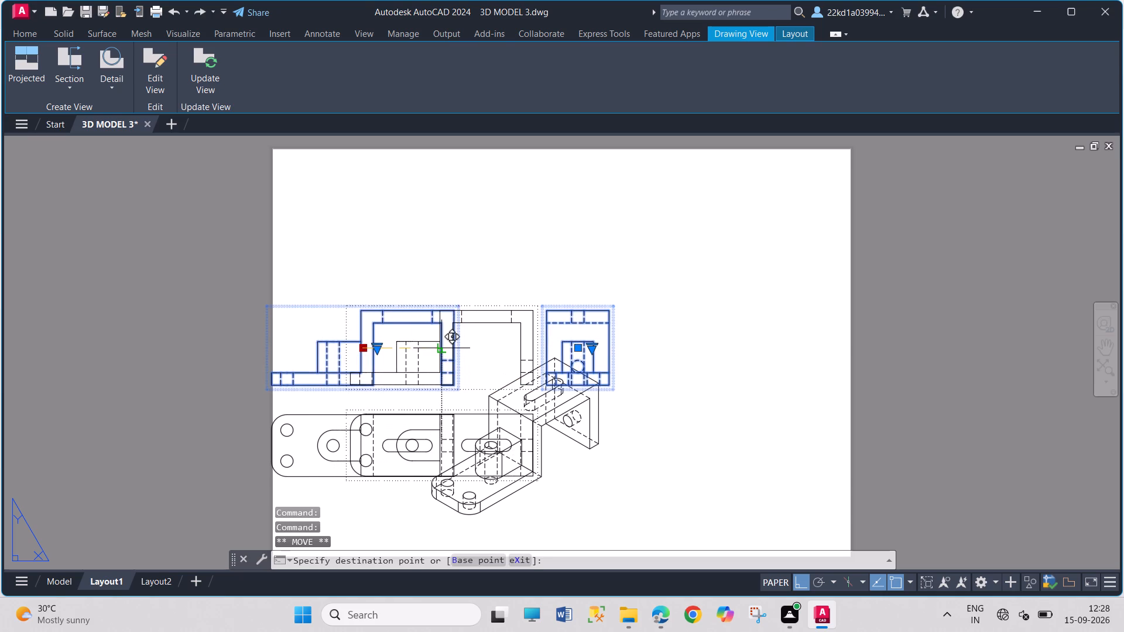
click(441, 350)
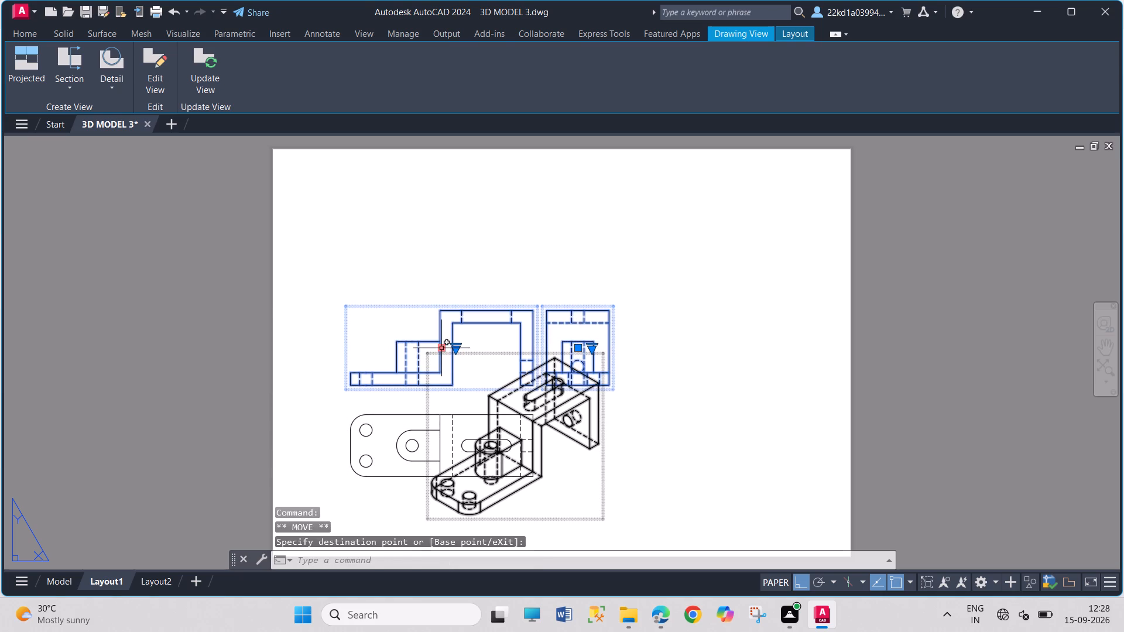
click(443, 351)
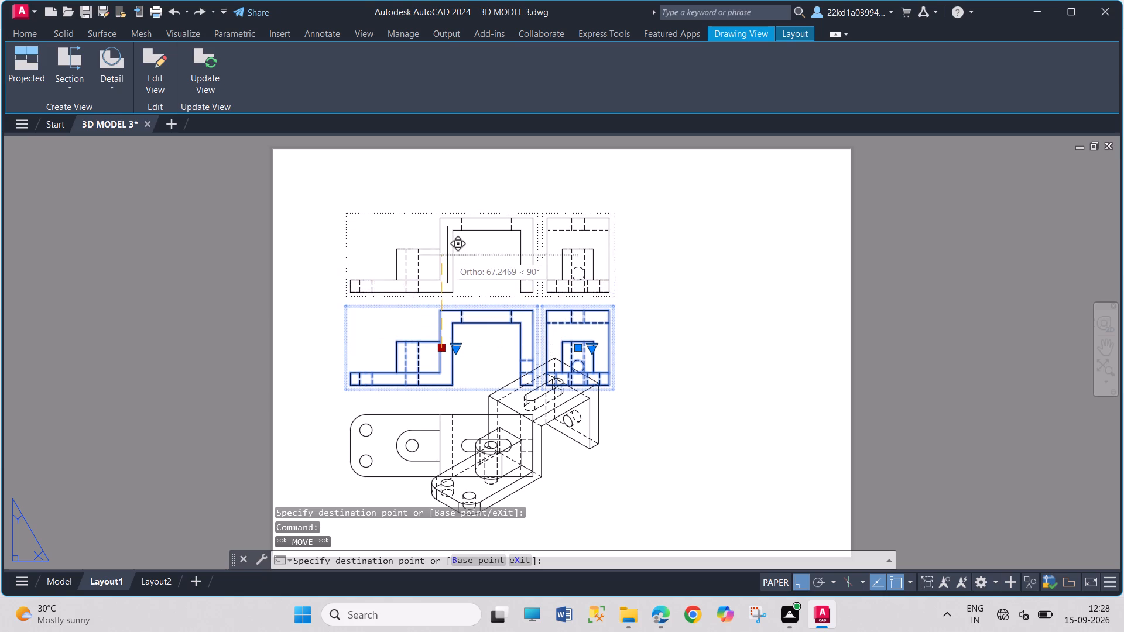
click(447, 255)
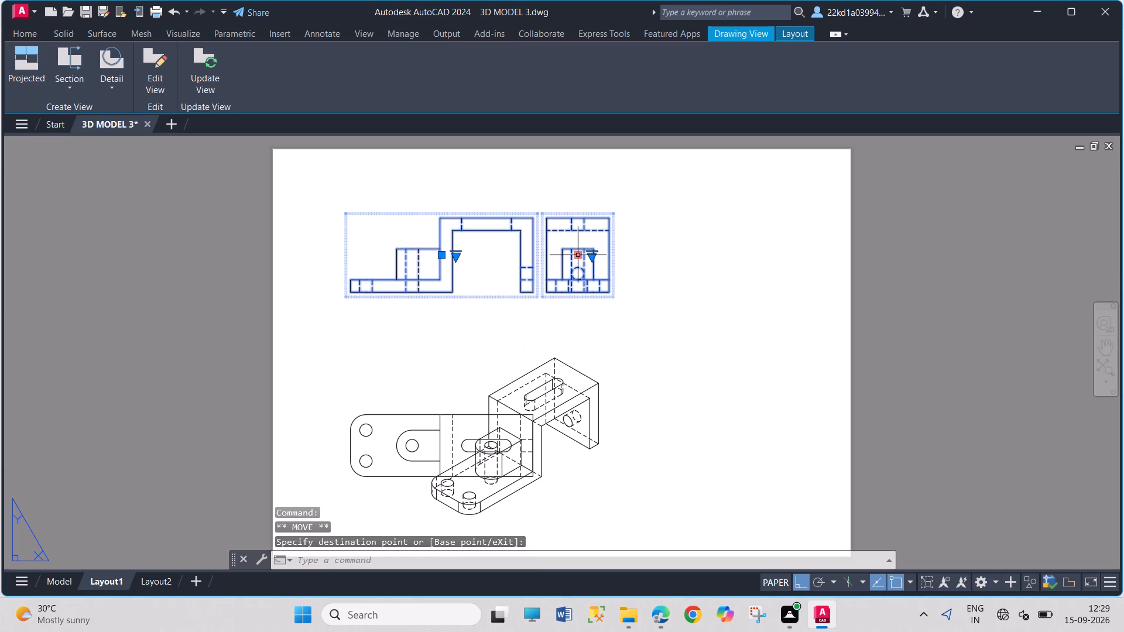
Move the side view horizontally to widen its gap from the front view.
click(578, 256)
click(609, 256)
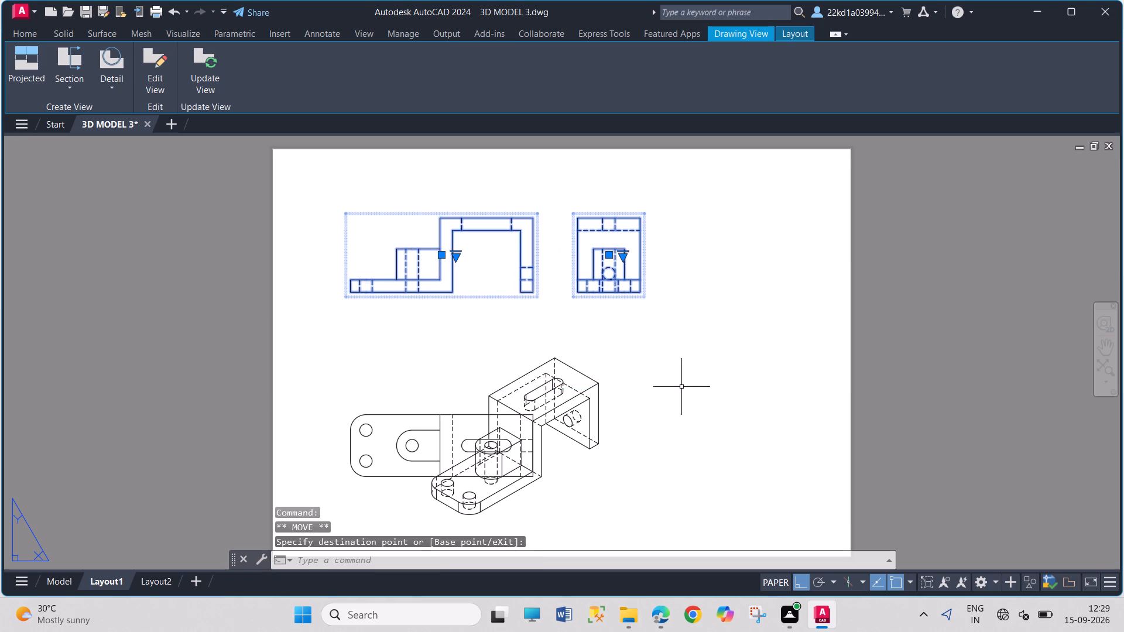
key(Escape)
Move the isometric view about 109 mm horizontally, clear of the plan view.
scroll(662, 404, down, 2)
scroll(689, 454, up, 2)
scroll(652, 397, down, 1)
scroll(651, 394, up, 1)
scroll(646, 375, down, 1)
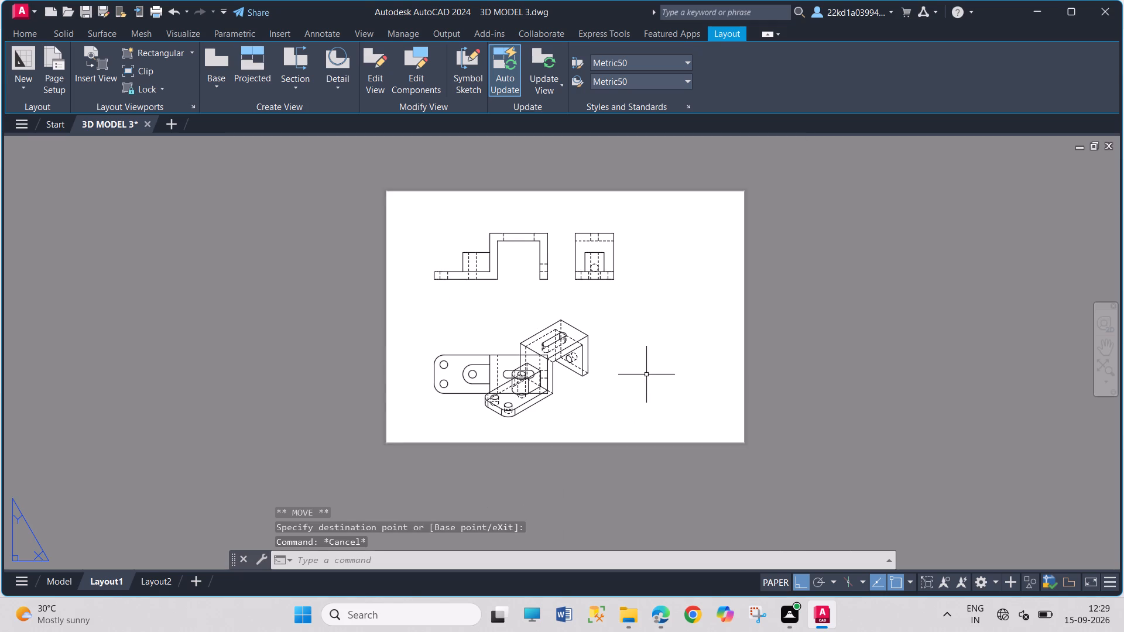
scroll(763, 239, up, 1)
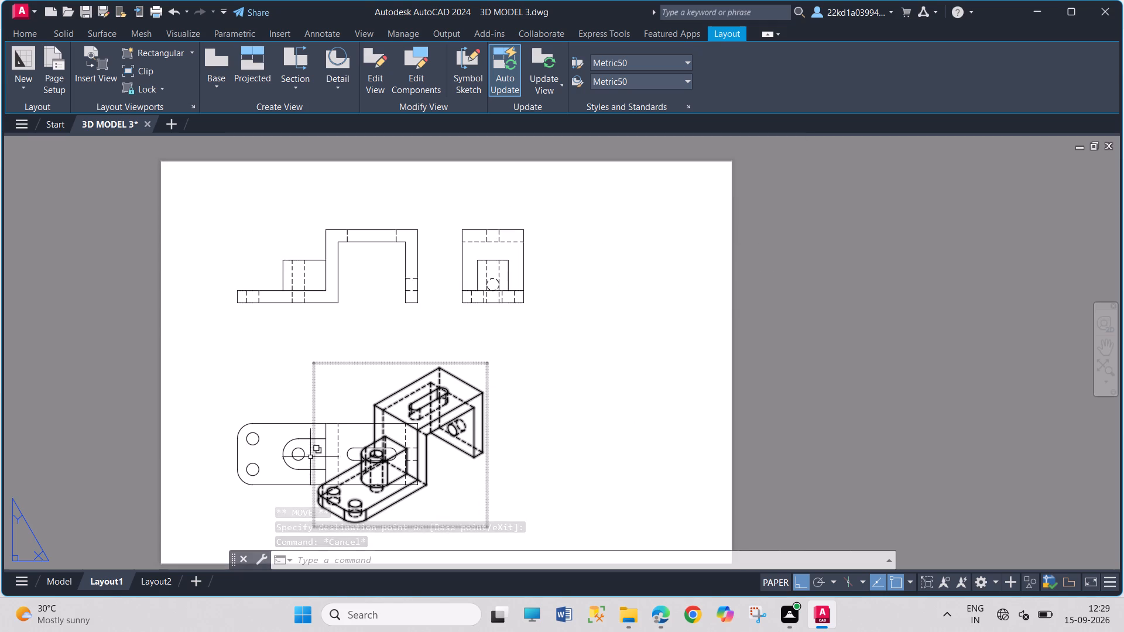
click(443, 436)
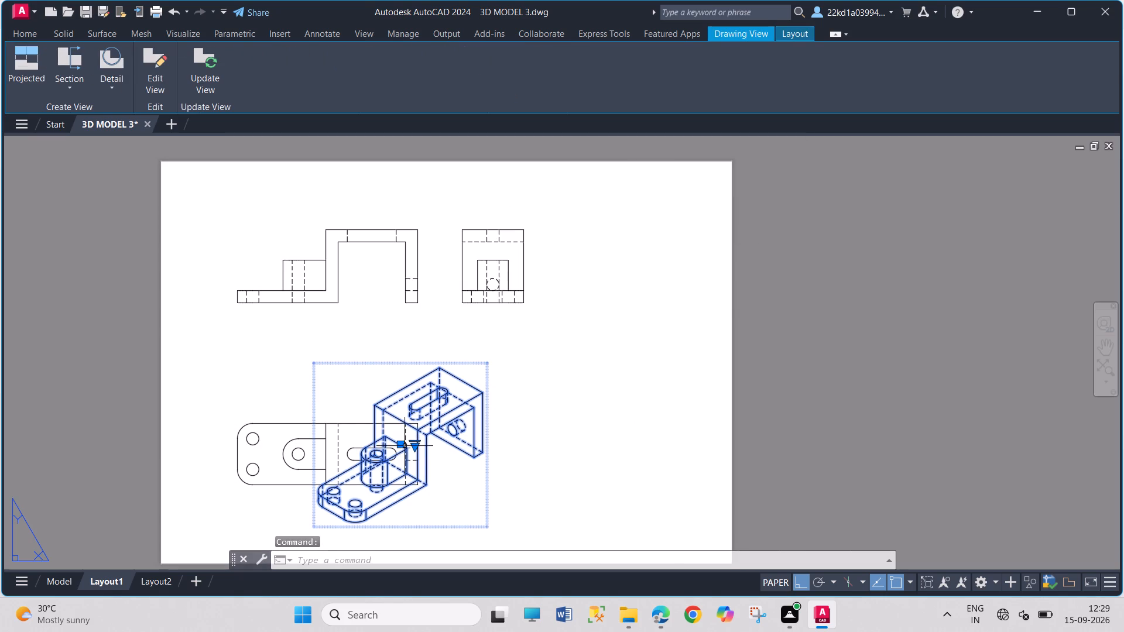
click(402, 447)
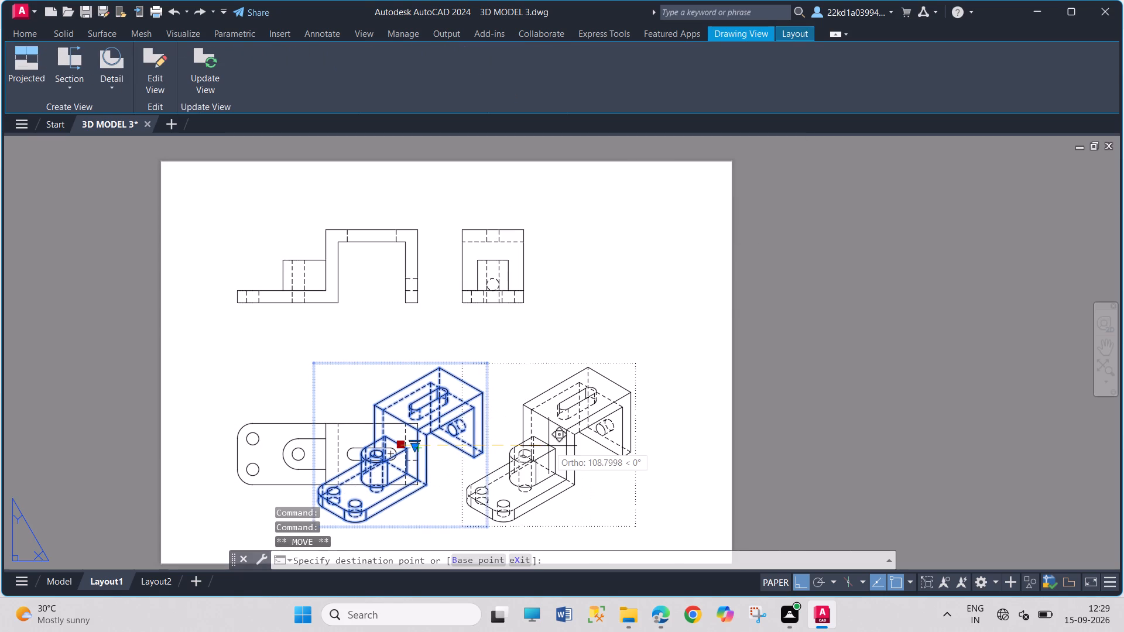
click(549, 446)
Move the plan view vertically closer to the front view.
click(366, 461)
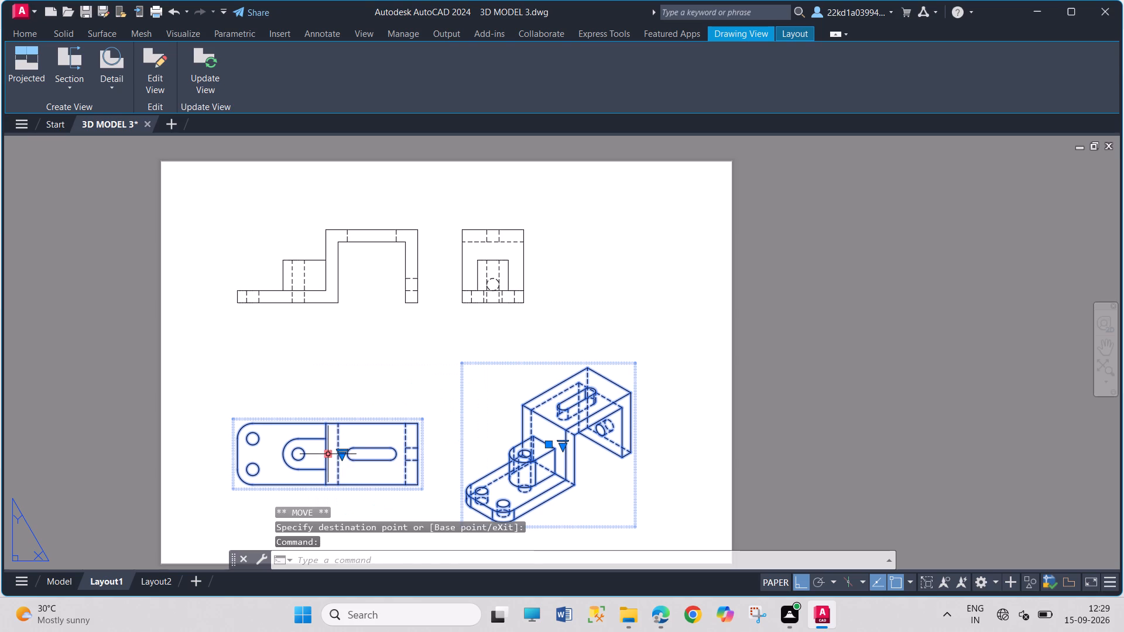
click(330, 455)
click(347, 394)
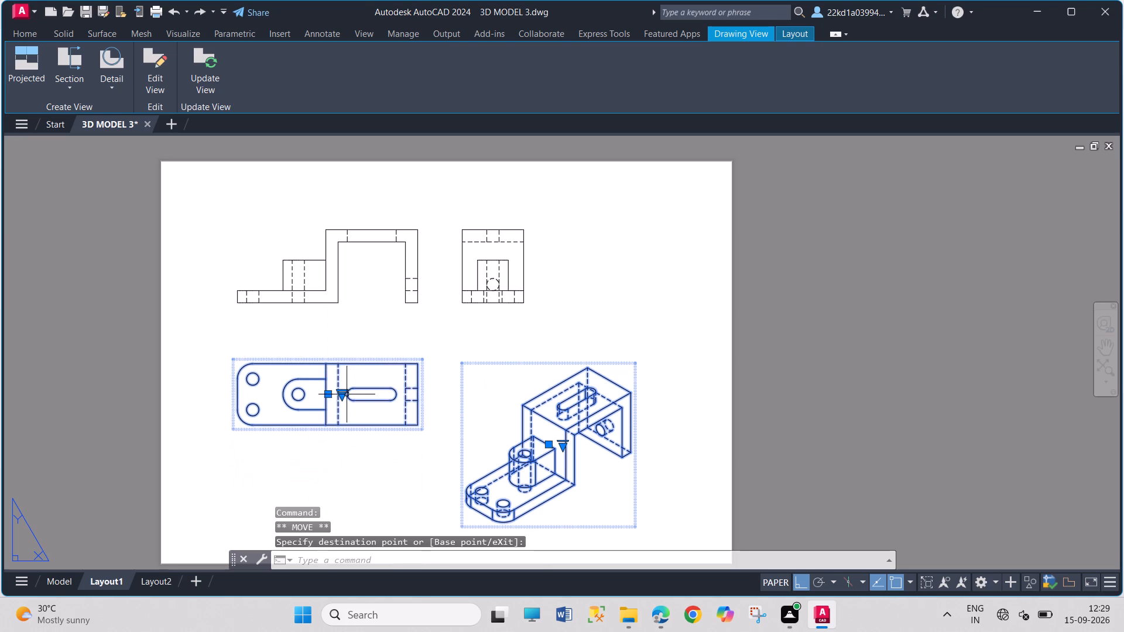
key(Escape)
Raise the isometric view on the sheet to just below the side view.
click(573, 480)
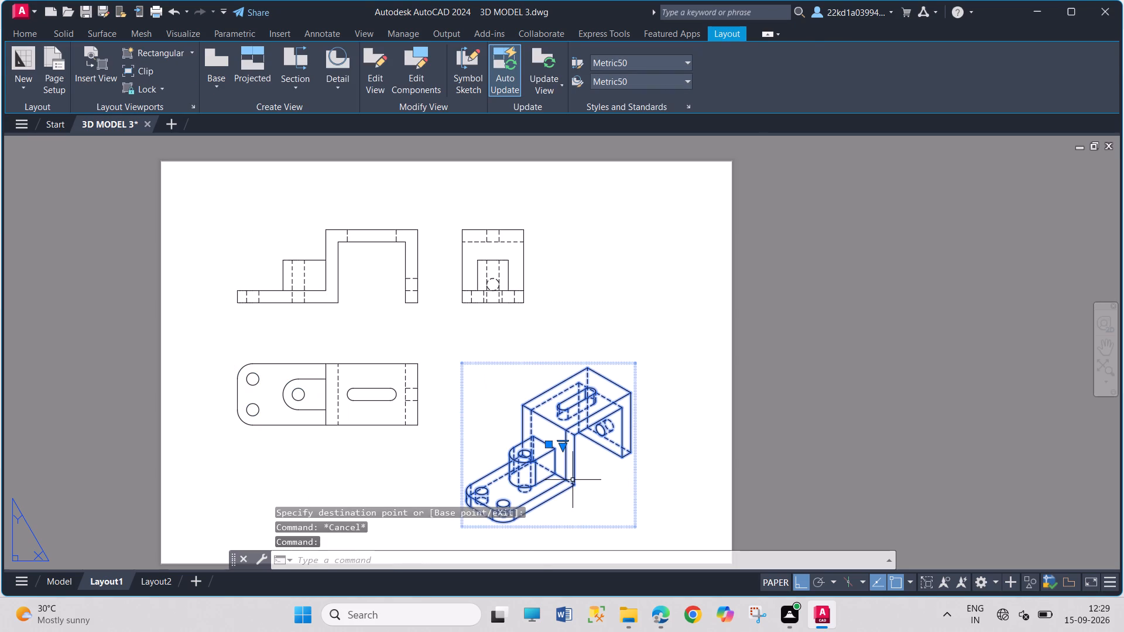
click(549, 445)
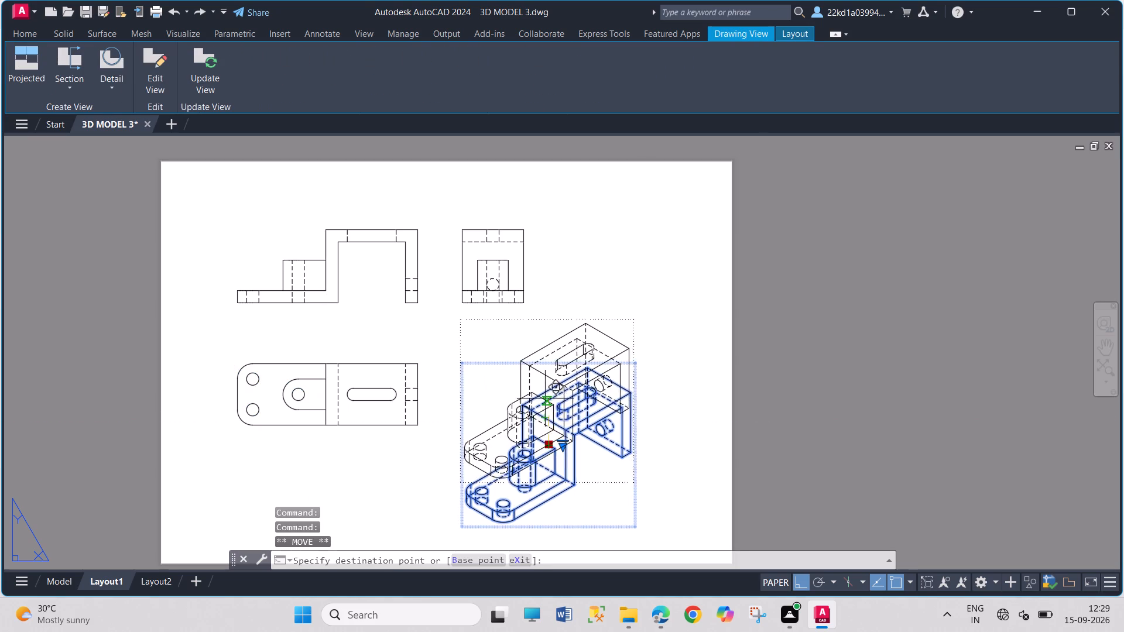
click(537, 373)
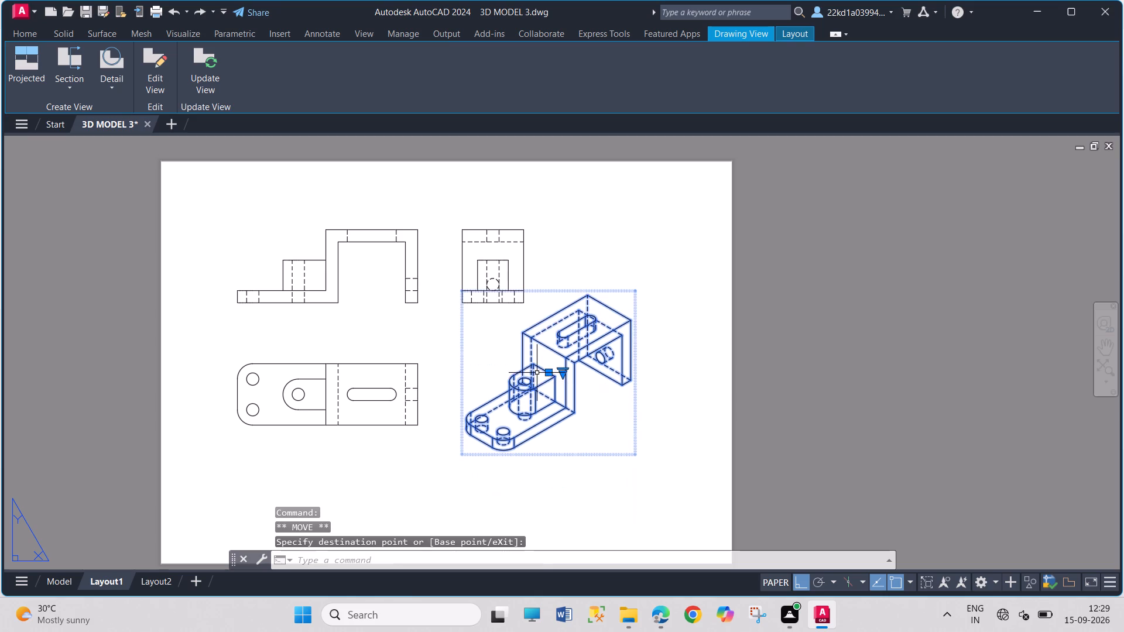
key(Escape)
Change the isometric view's display style to Shaded with visible lines.
click(581, 438)
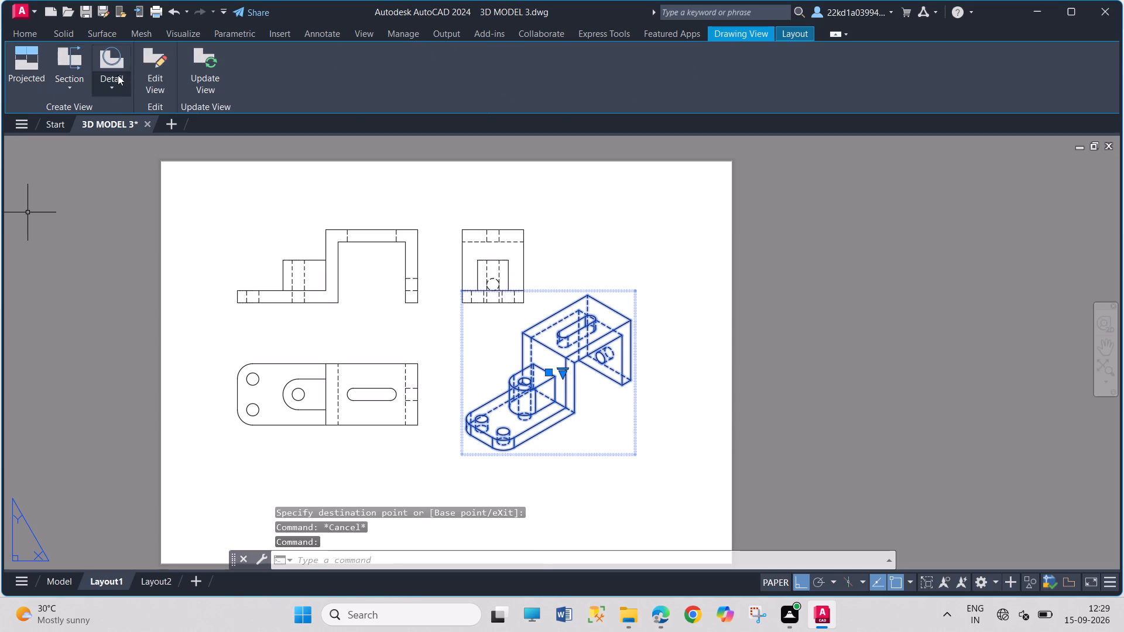
click(150, 70)
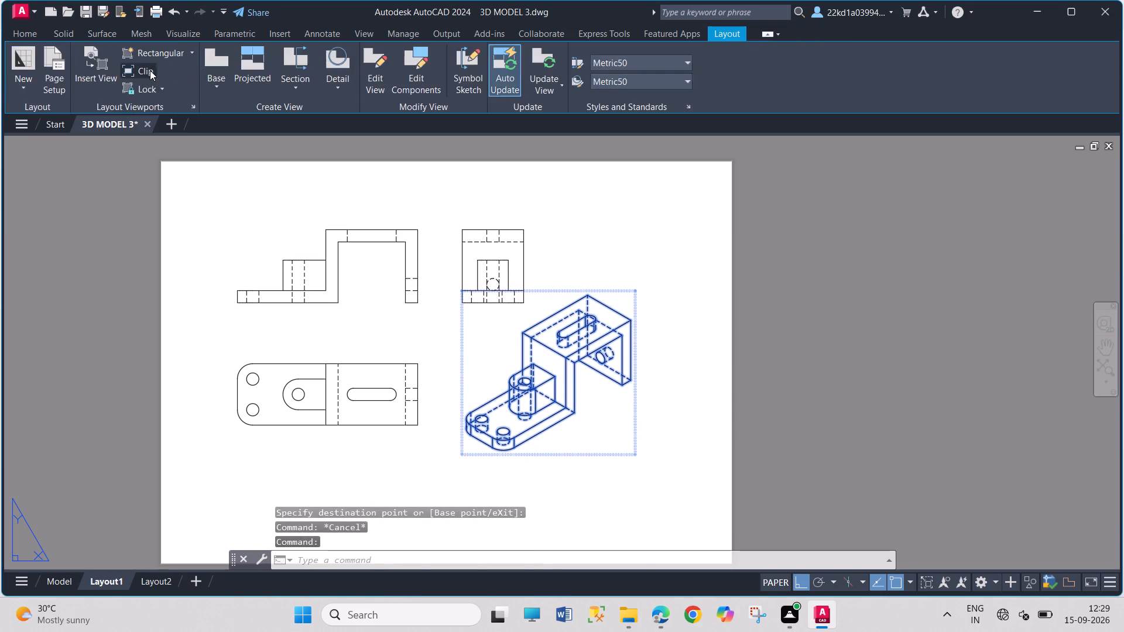
click(119, 73)
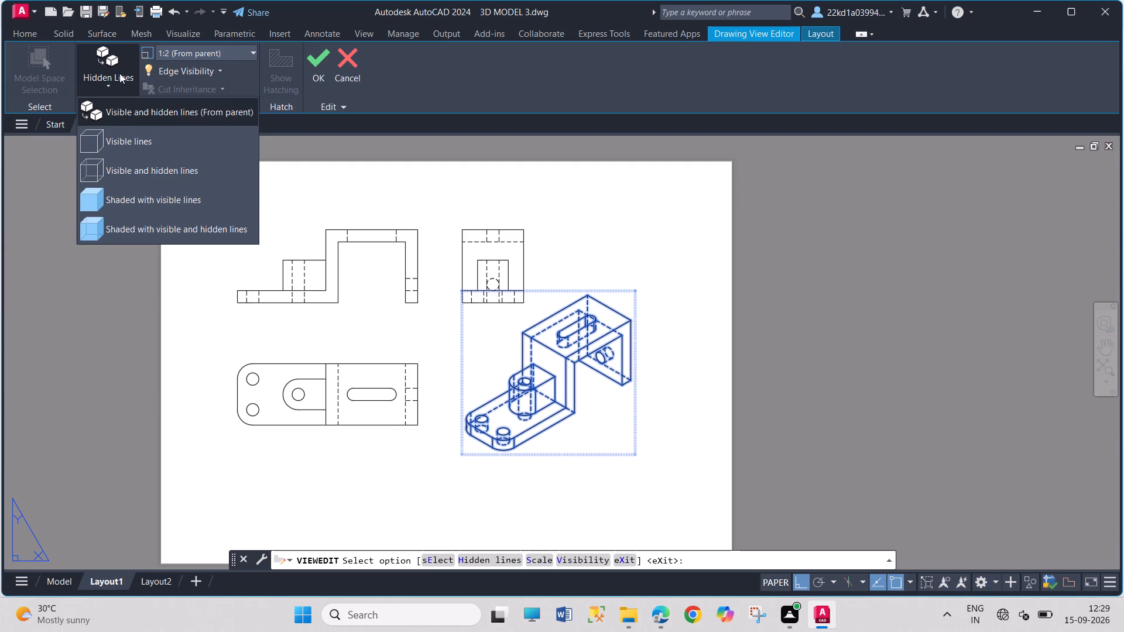
click(127, 205)
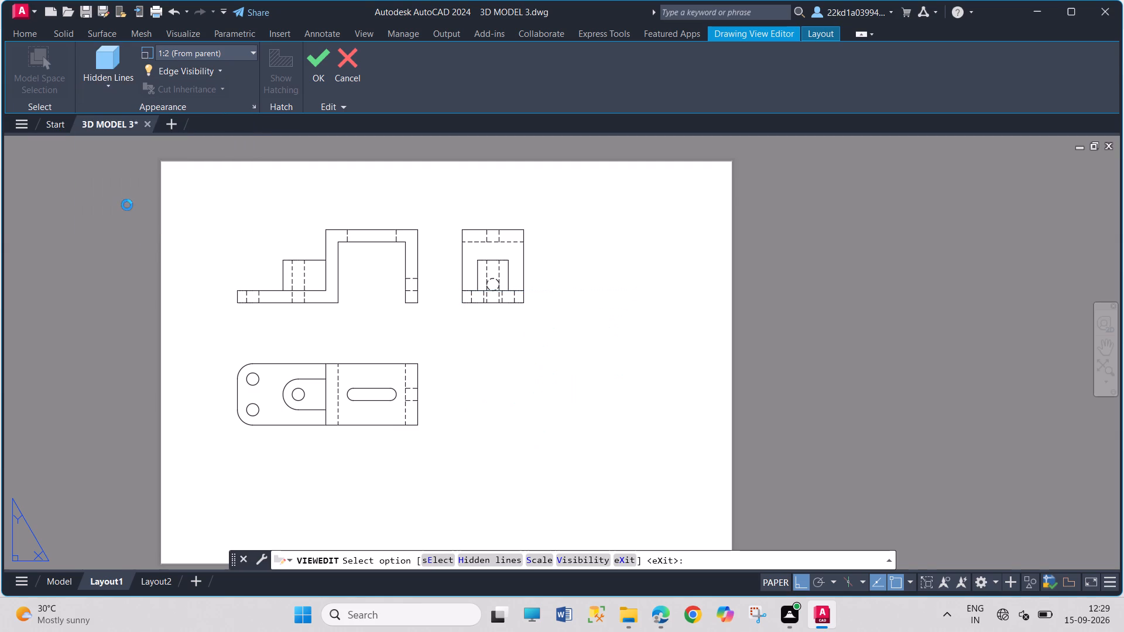
click(319, 60)
click(826, 273)
click(932, 349)
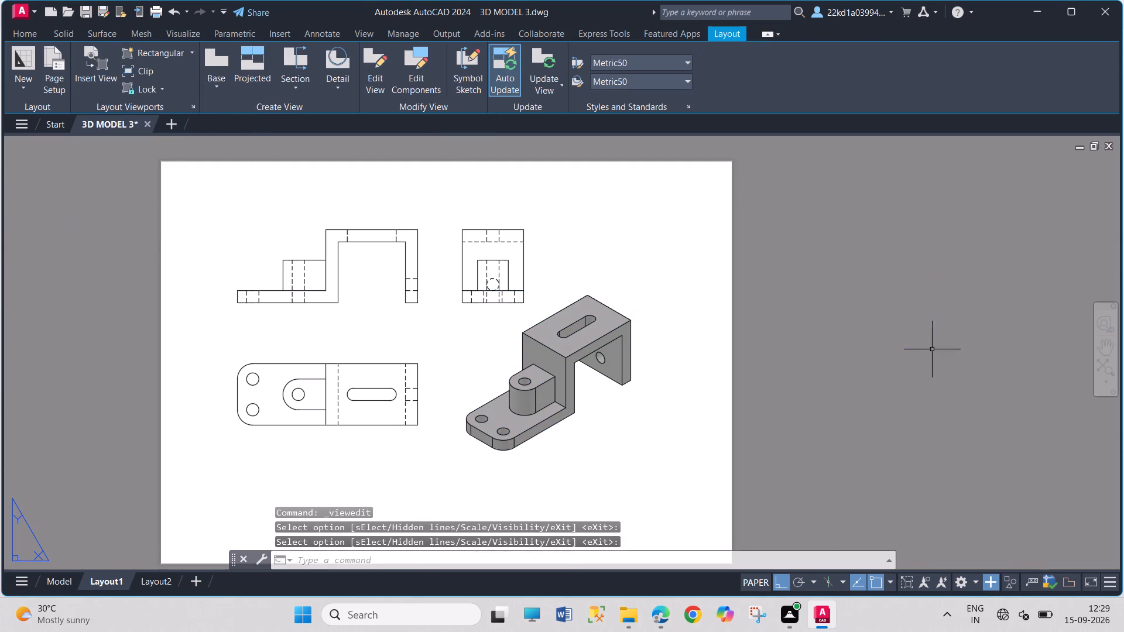
drag(849, 290, 880, 336)
click(921, 360)
Shift the side view slightly farther horizontally from the front view, above the isometric view.
click(495, 272)
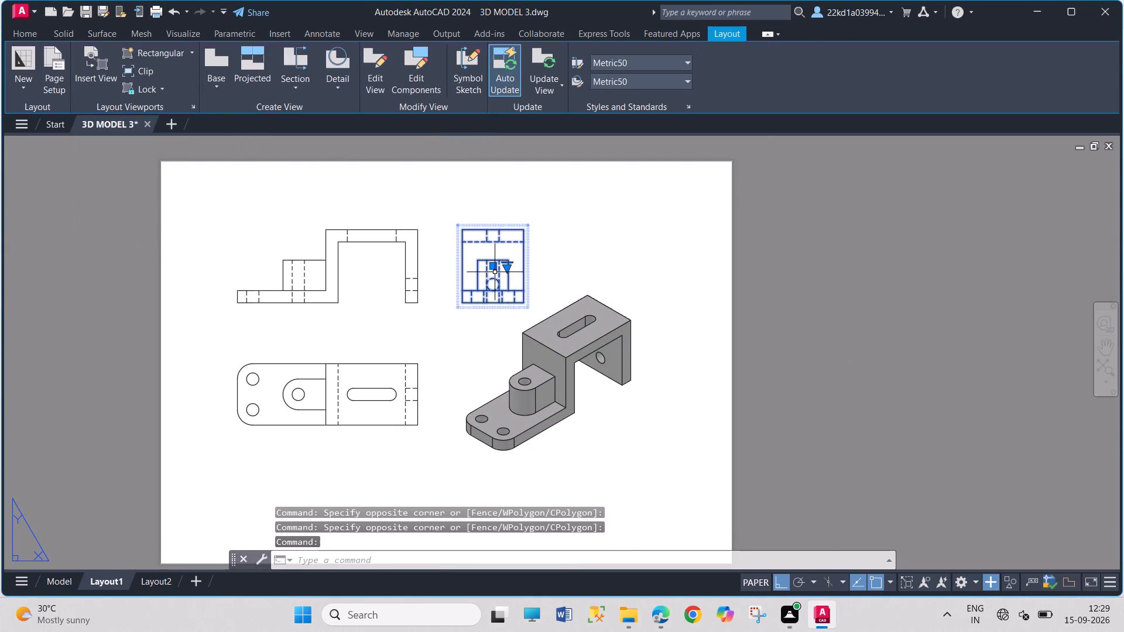
click(491, 266)
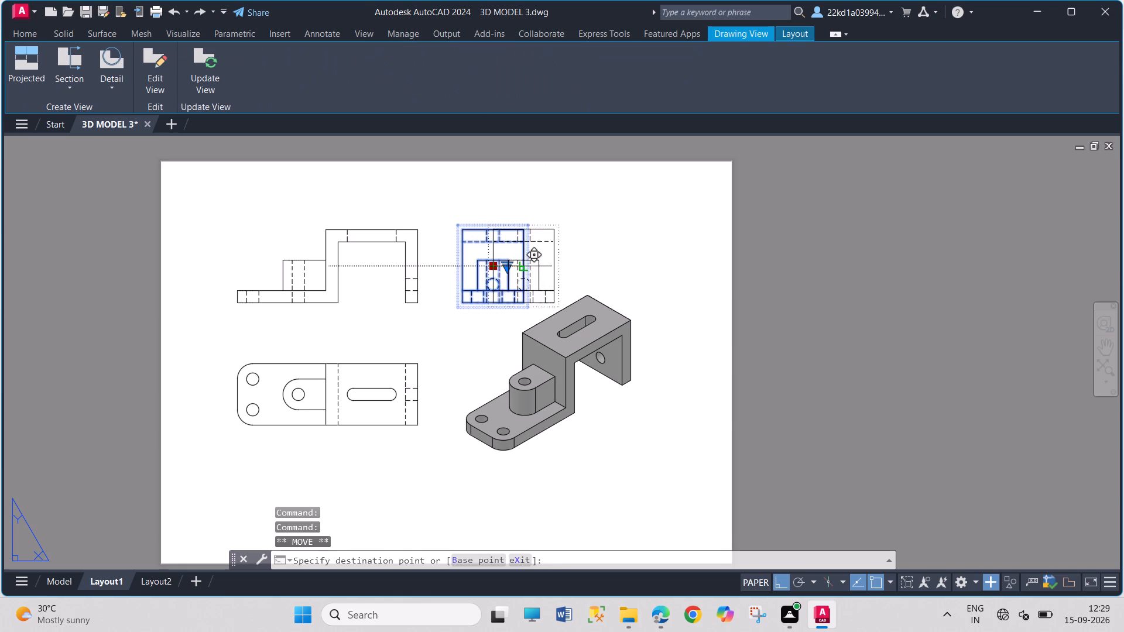
click(521, 267)
key(Escape)
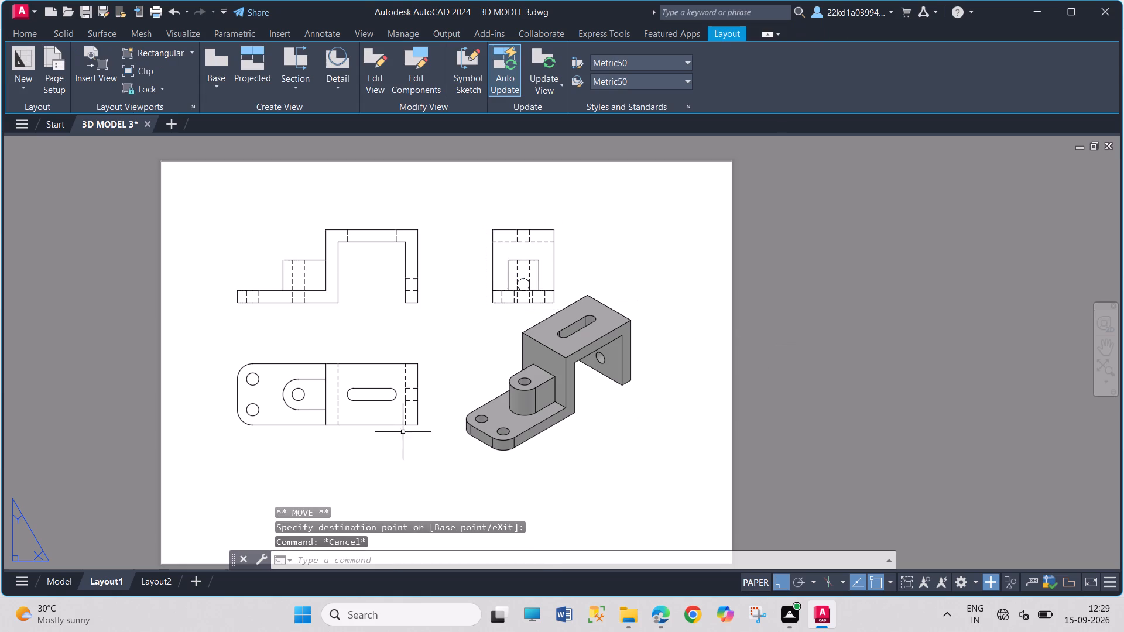
Insert the CADDESK title block on the sheet at 0,0 with no rotation.
scroll(410, 424, down, 2)
scroll(387, 471, up, 1)
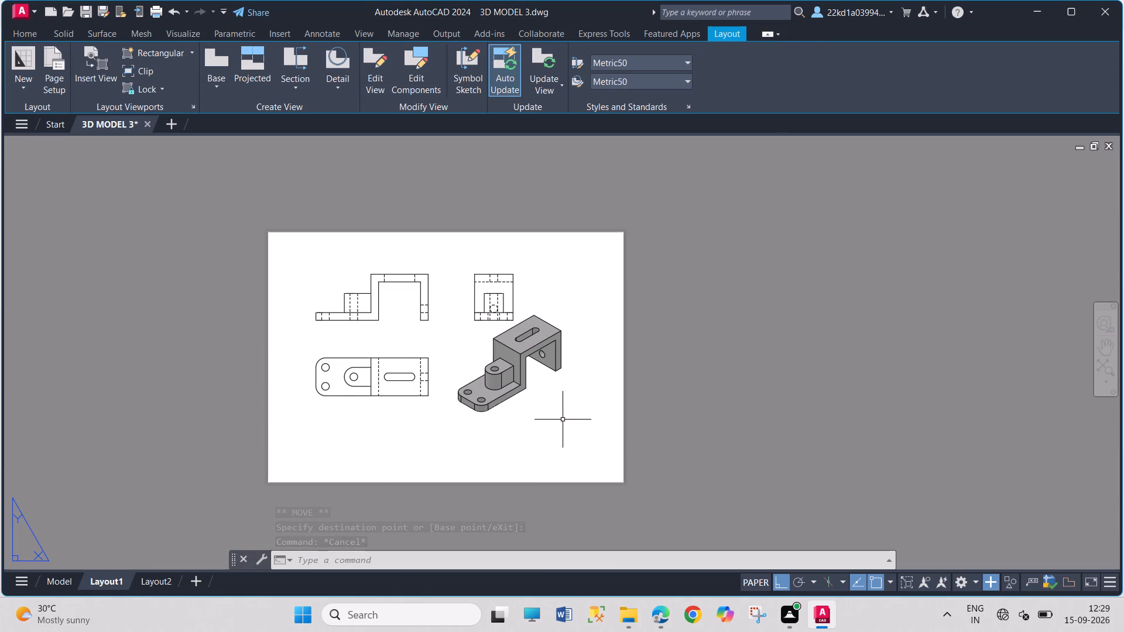
key(i)
key(Return)
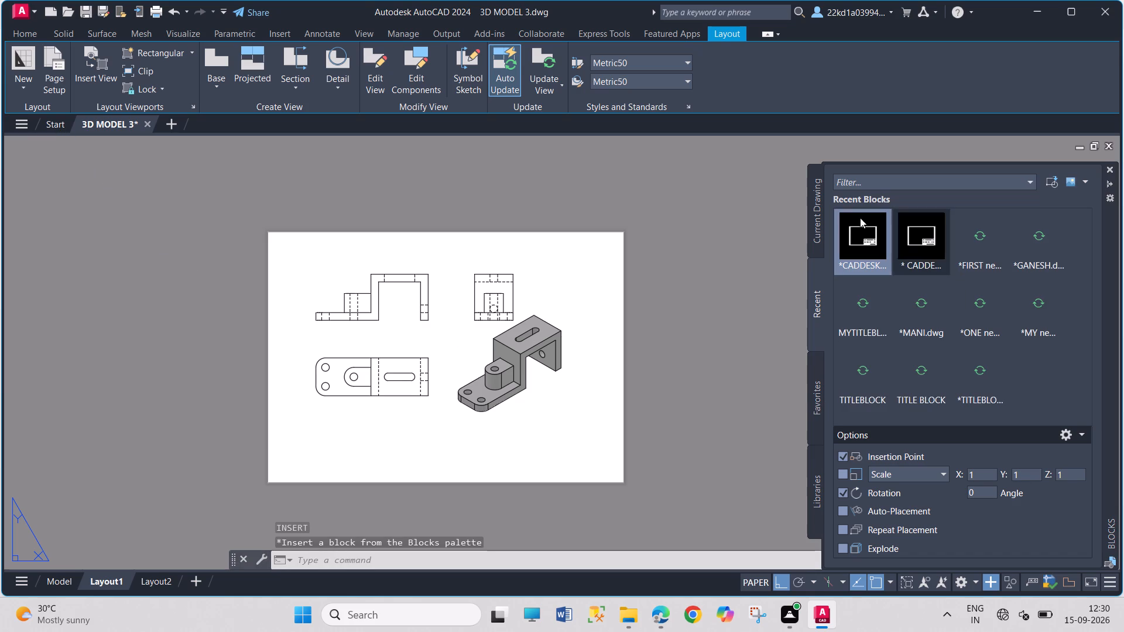
double_click(863, 229)
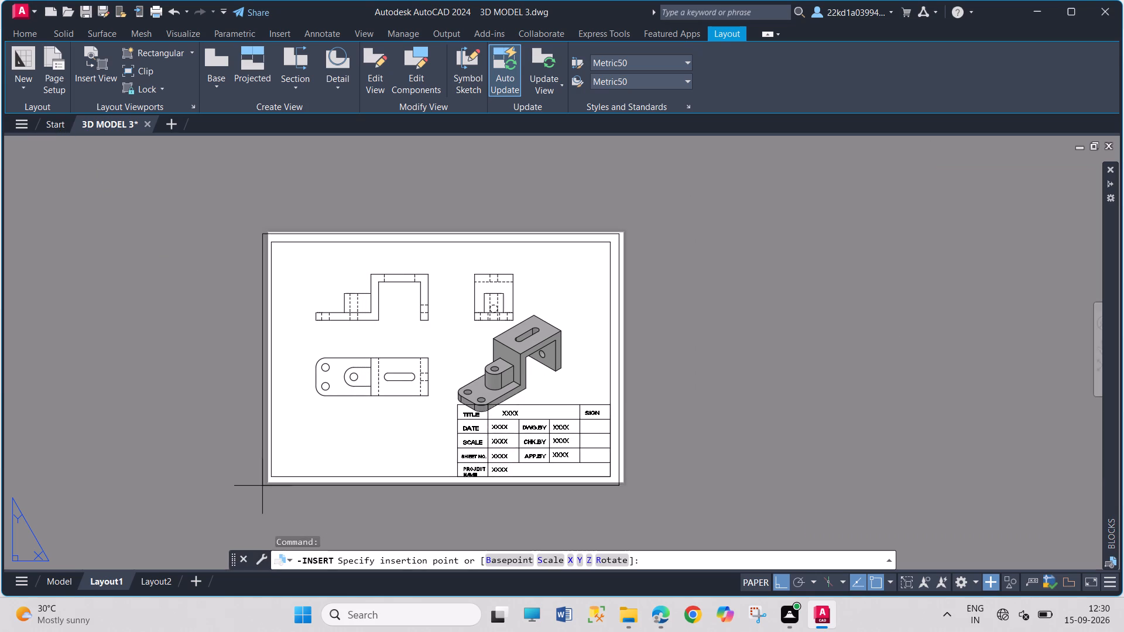
key(0)
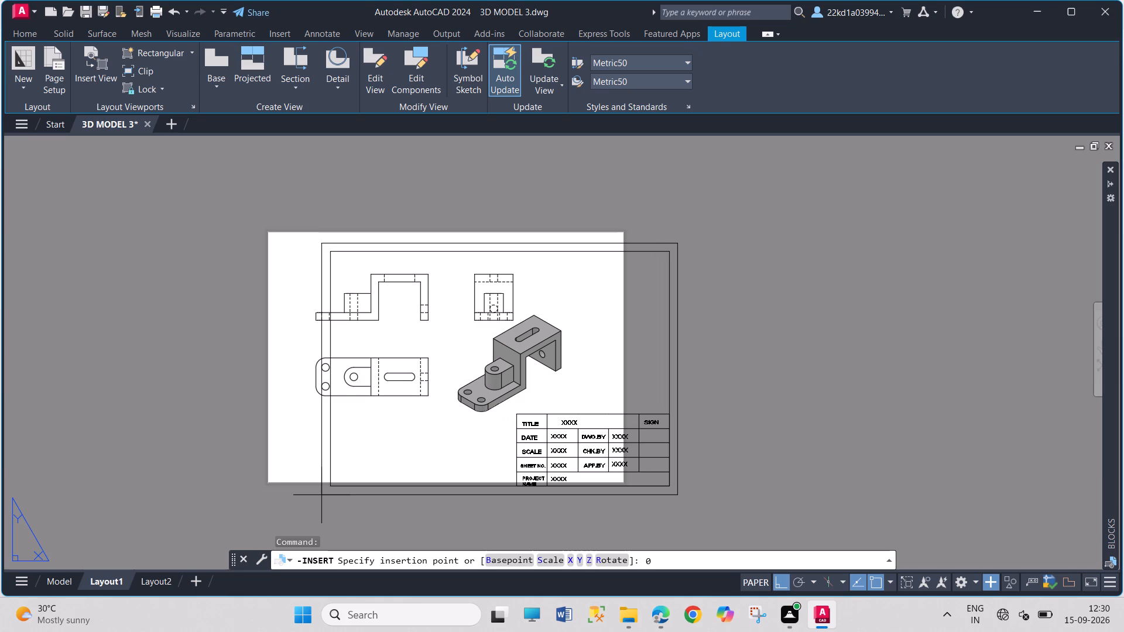
key(period)
key(BackSpace)
key(comma)
key(0)
key(Return)
click(874, 395)
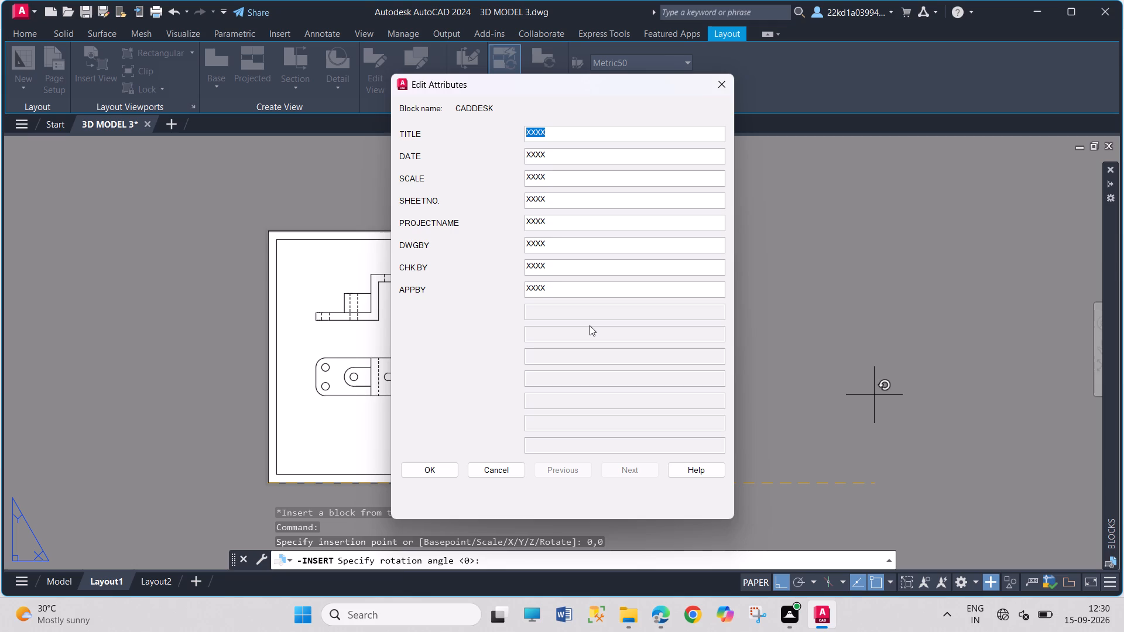
Set the title block's TITLE attribute to 3D MODELLING.
key(3)
key(BackSpace)
text(3S)
key(BackSpace)
text(D MODELLING)
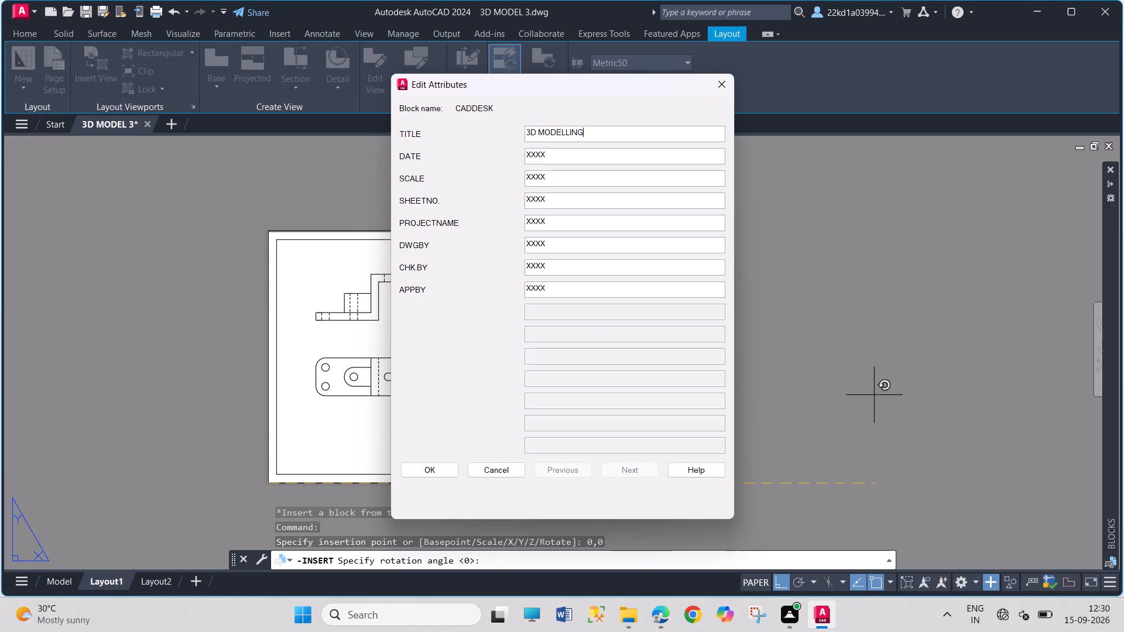
Set the title block's DATE attribute to 15/9/2026.
double_click(577, 153)
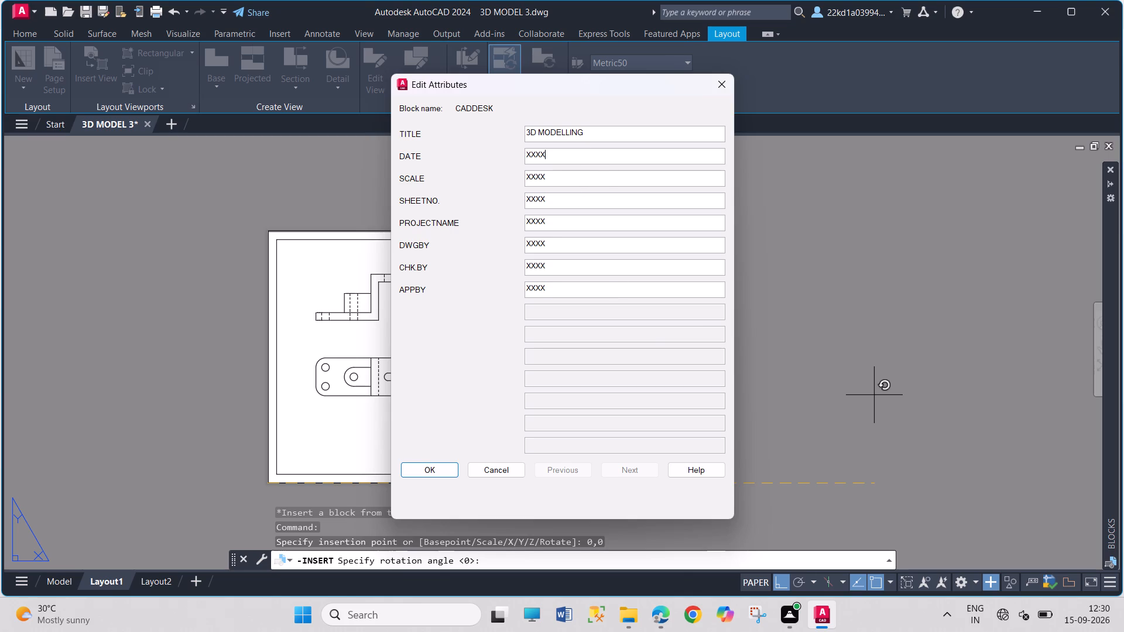
triple_click(575, 153)
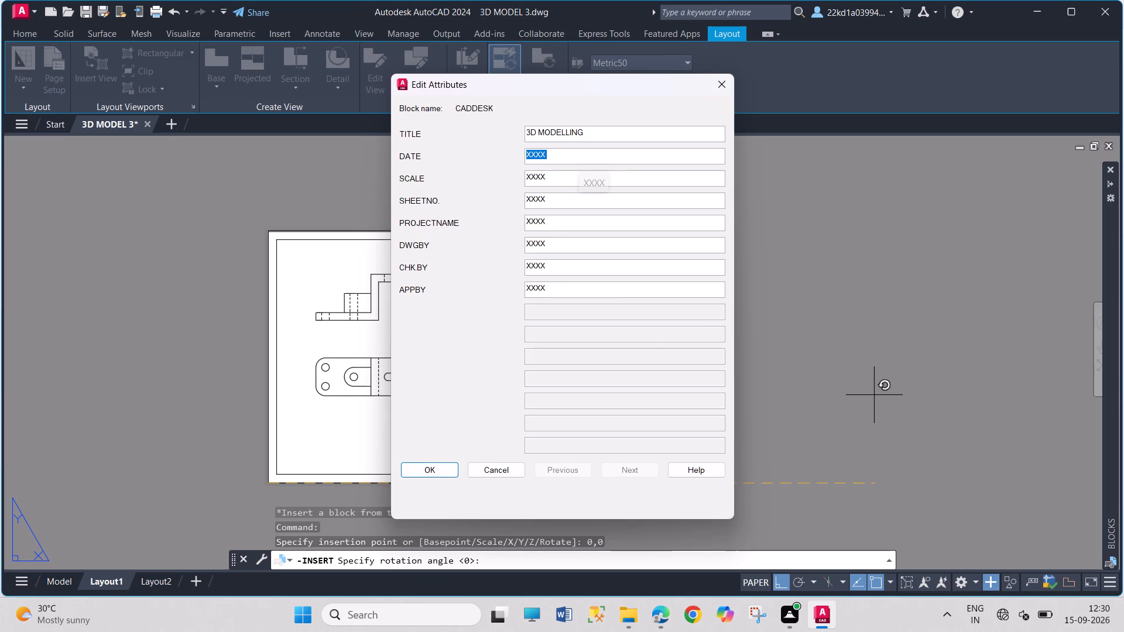
text(15/9/2026)
Set the title block's SCALE attribute to 1:1, copying the colon from the reference PDF's file address in Edge.
double_click(551, 180)
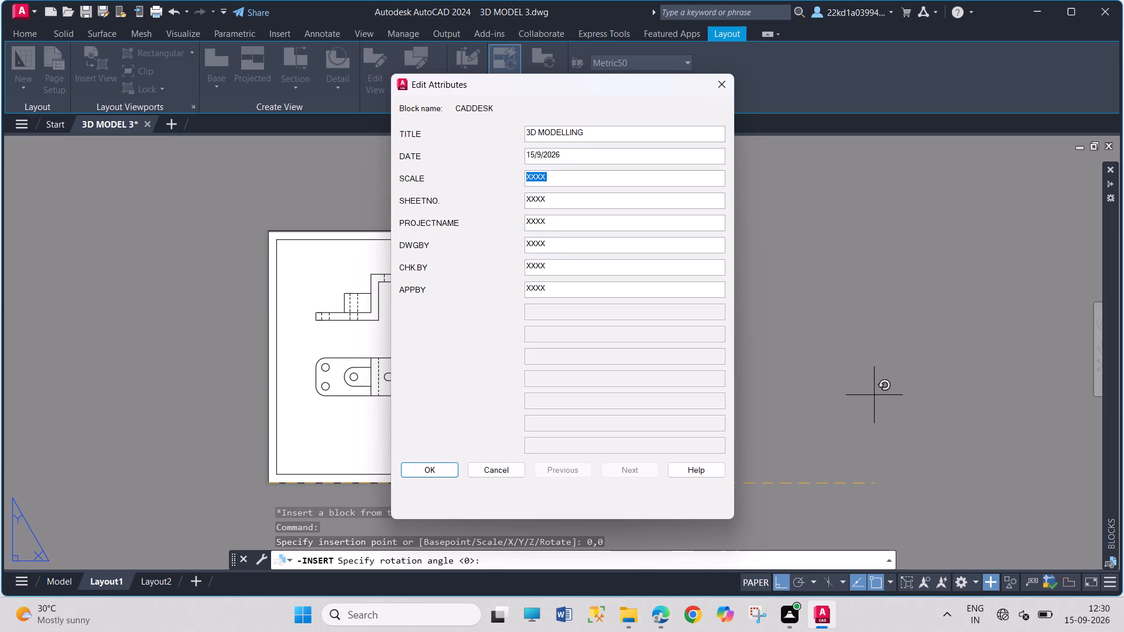
key(1)
click(658, 621)
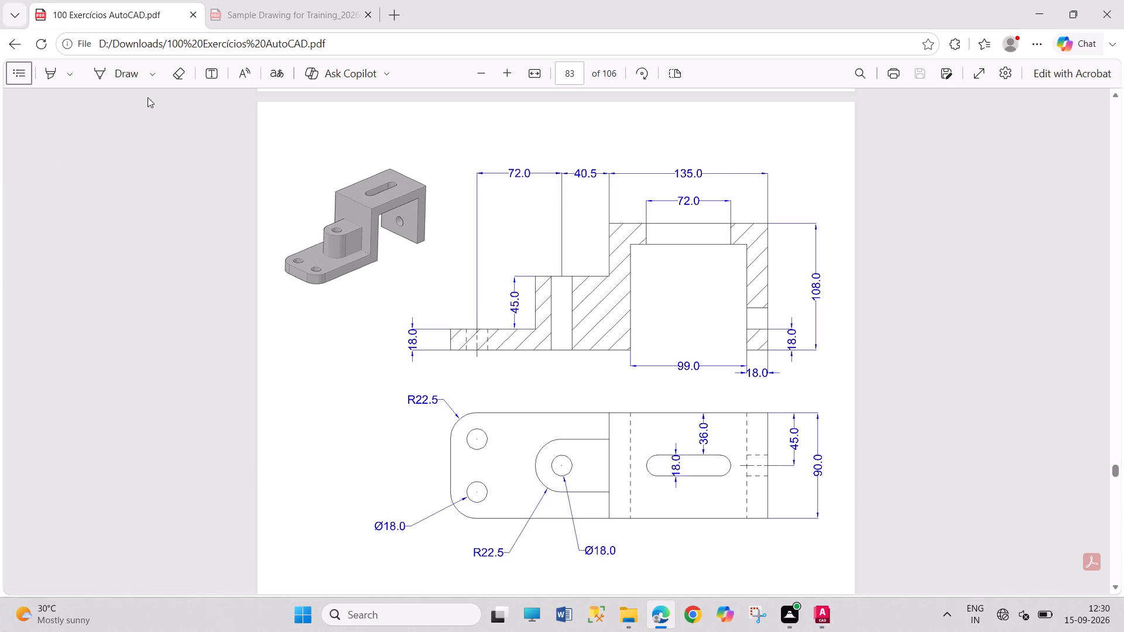
click(107, 46)
click(108, 42)
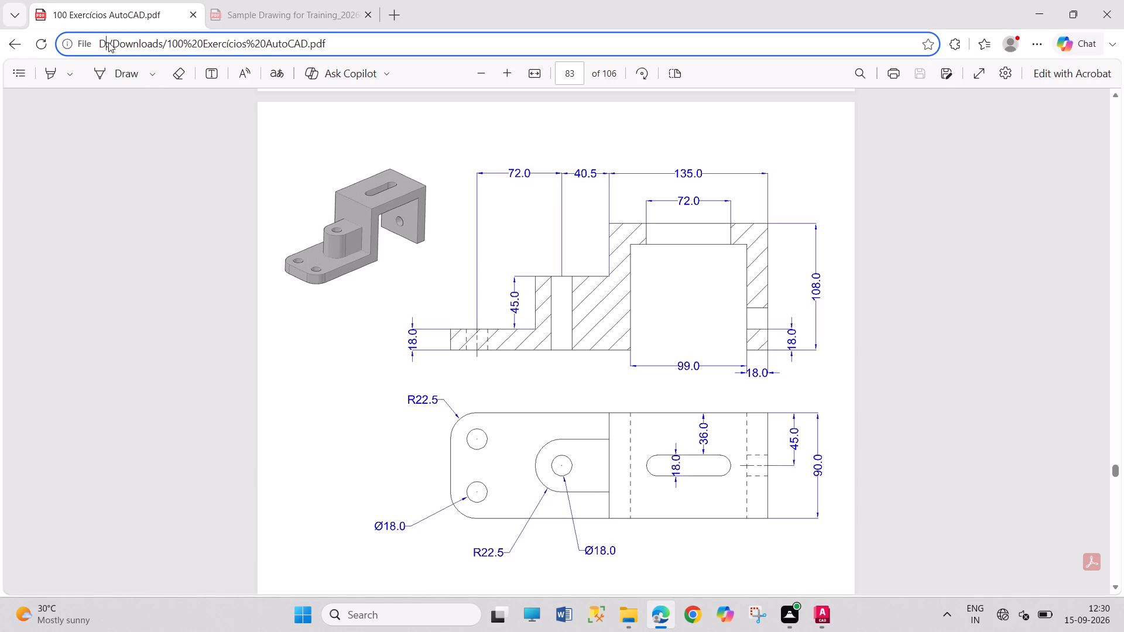
click(102, 43)
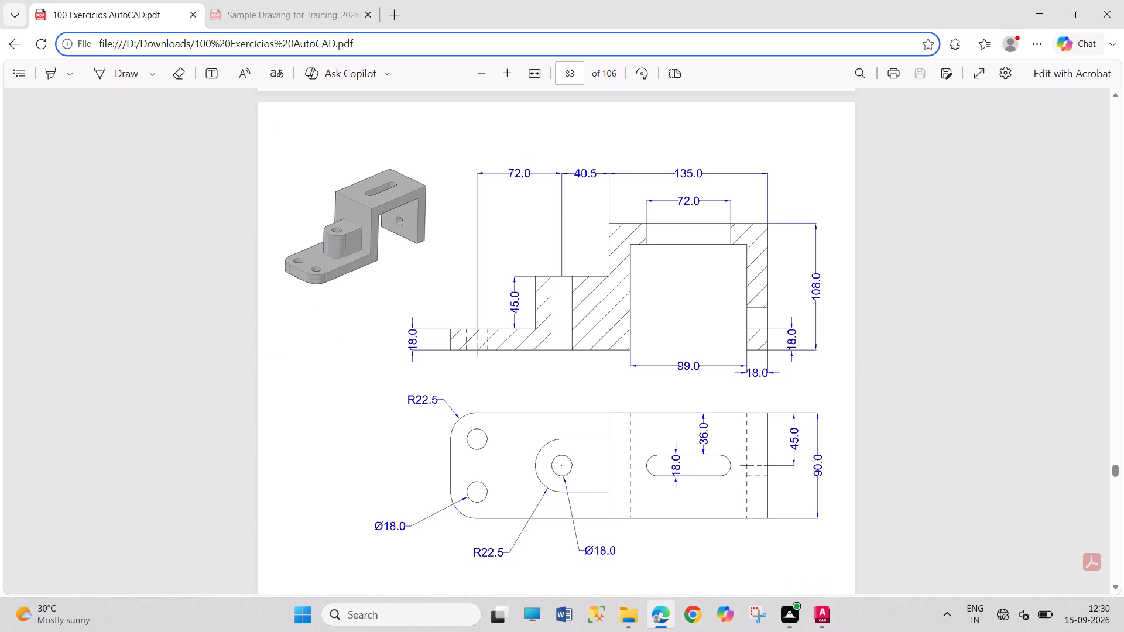
click(115, 40)
key(ctrl+c)
ctrl+click(420, 38)
ctrl+click(825, 617)
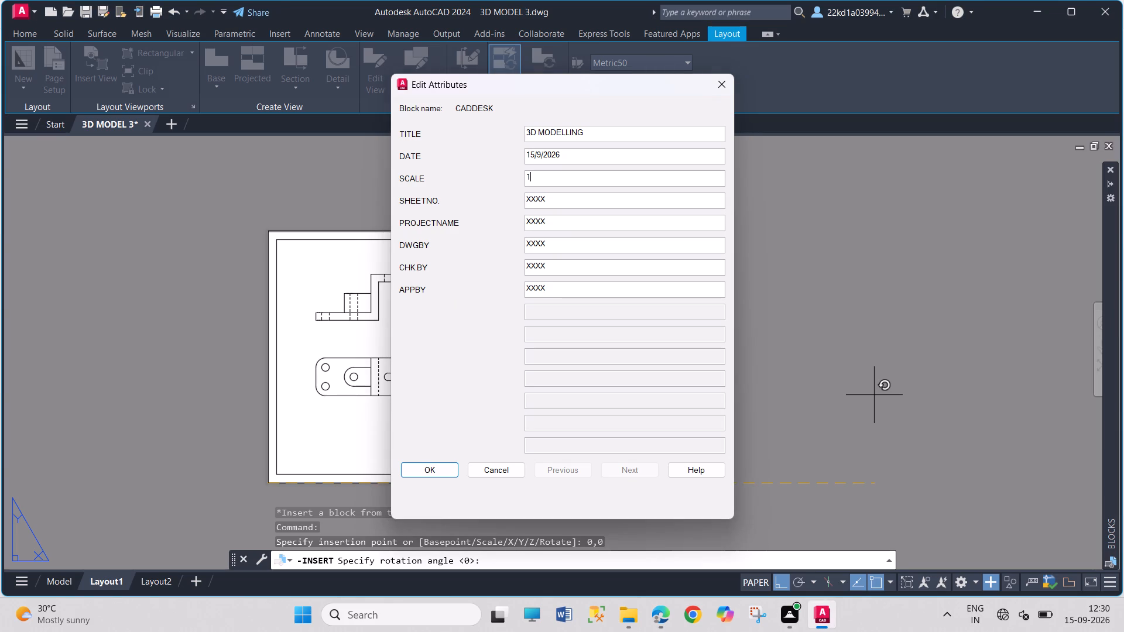
key(ctrl+v)
key(1)
Set the SHEETNO. attribute to 1 and the PROJECTNAME attribute to 3D MODELLING.
double_click(585, 195)
key(1)
double_click(543, 221)
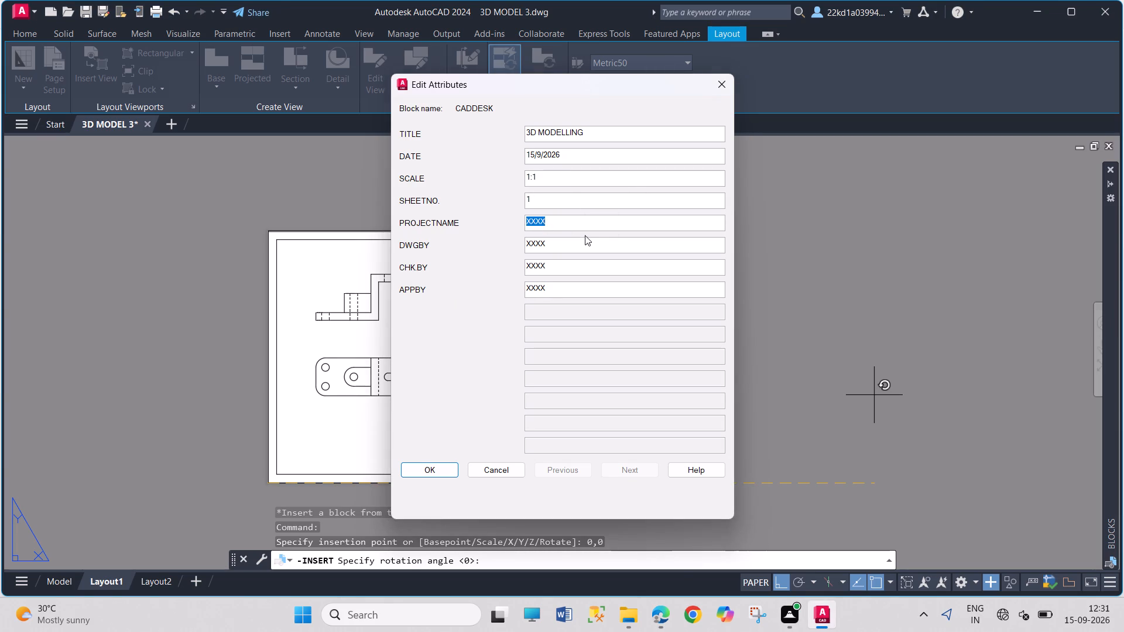
text(3D)
key(space)
text(MODE)
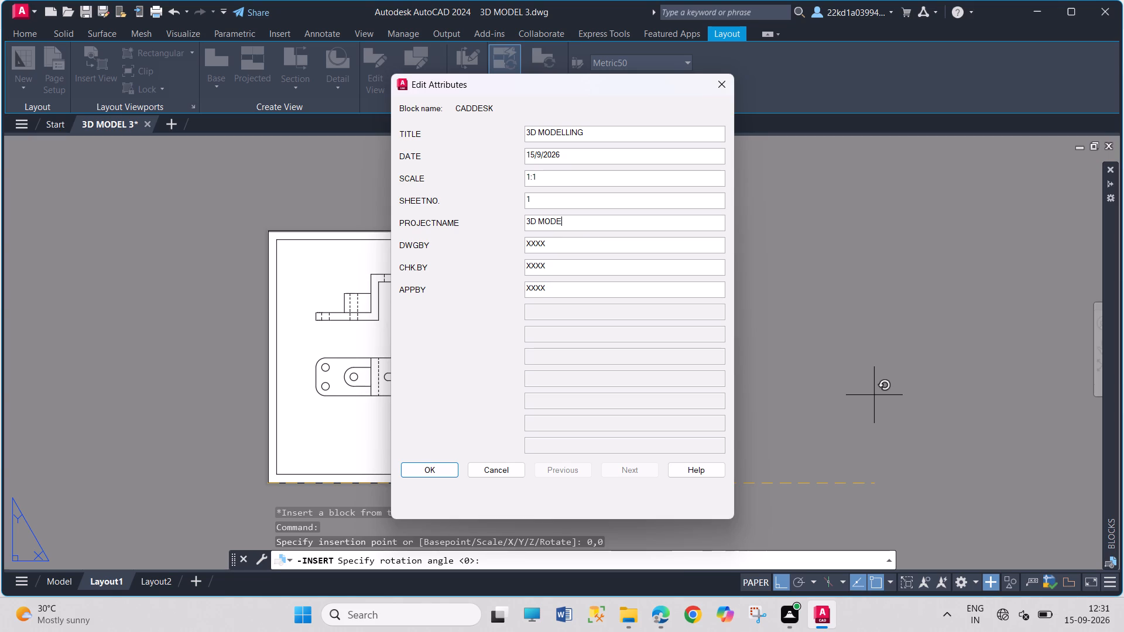
text(LLING)
Extend the title block's TITLE attribute to AUTOCAD 3D MODELLING.
click(529, 132)
key(Left)
text(AUTO)
key(ctrl+c)
text(AD)
key(space)
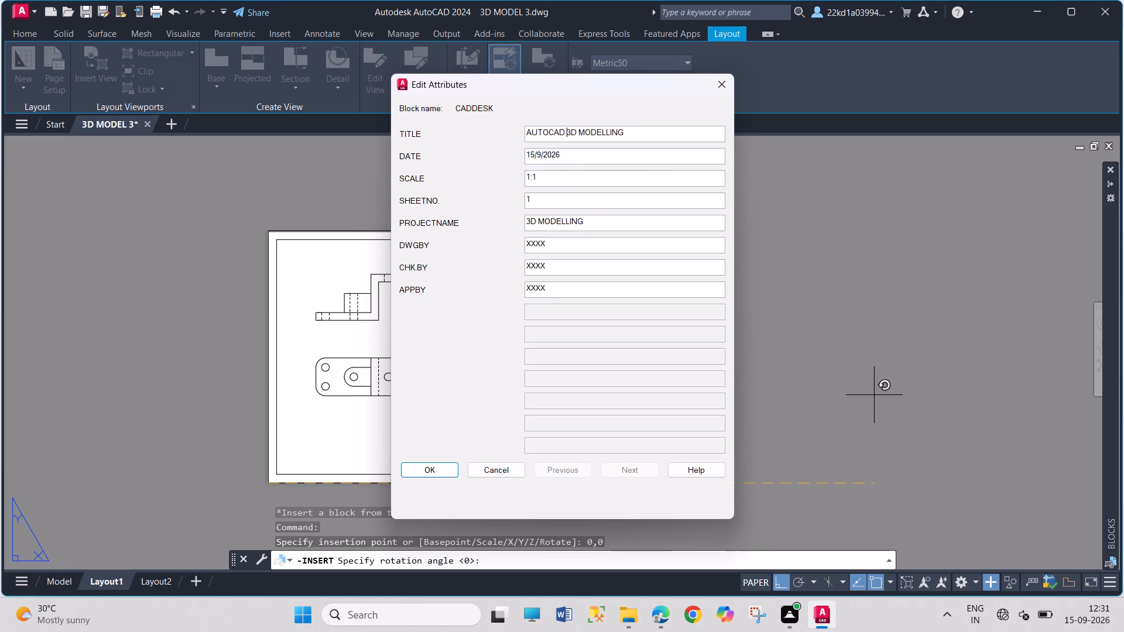
Enter the drafter's name in the DWGBY attribute and accept the title block attributes.
double_click(554, 246)
key(p)
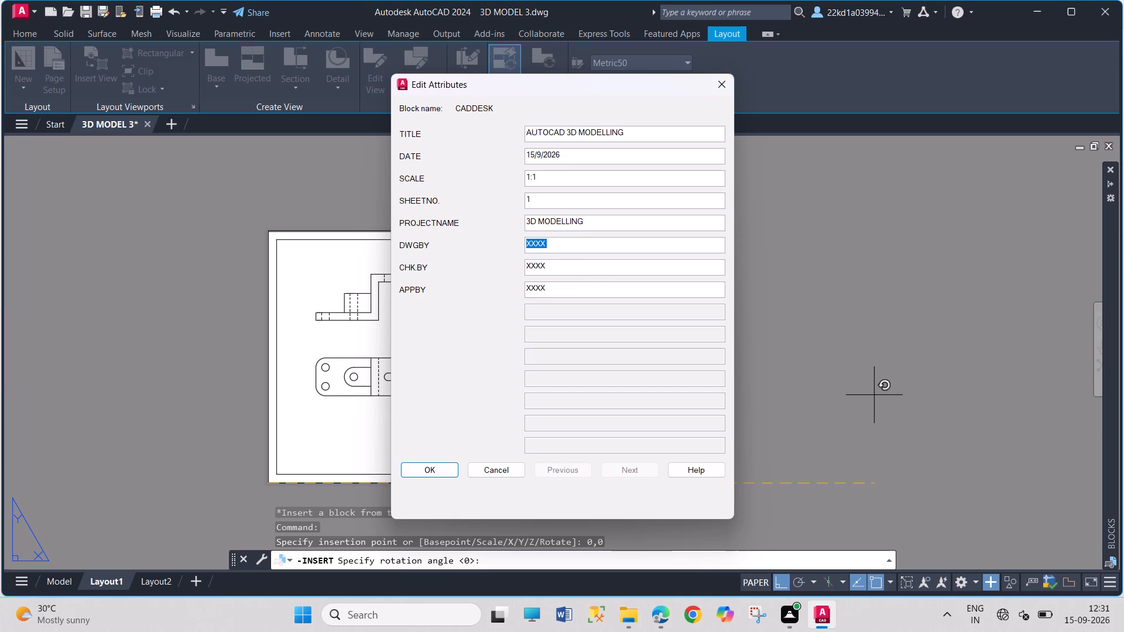
text(raveen)
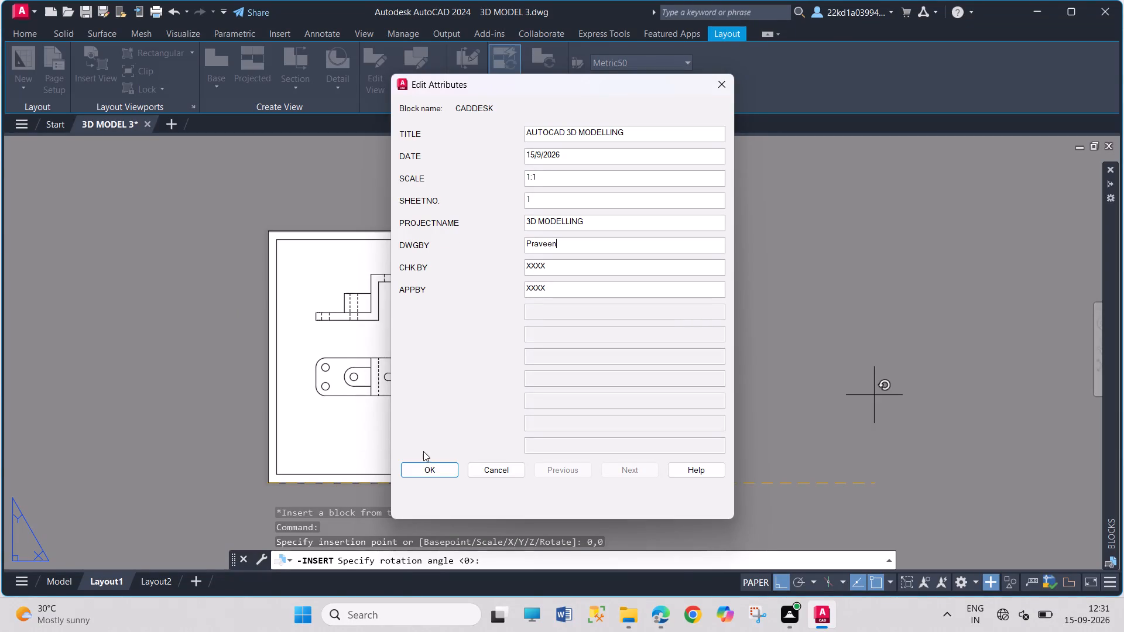
click(454, 472)
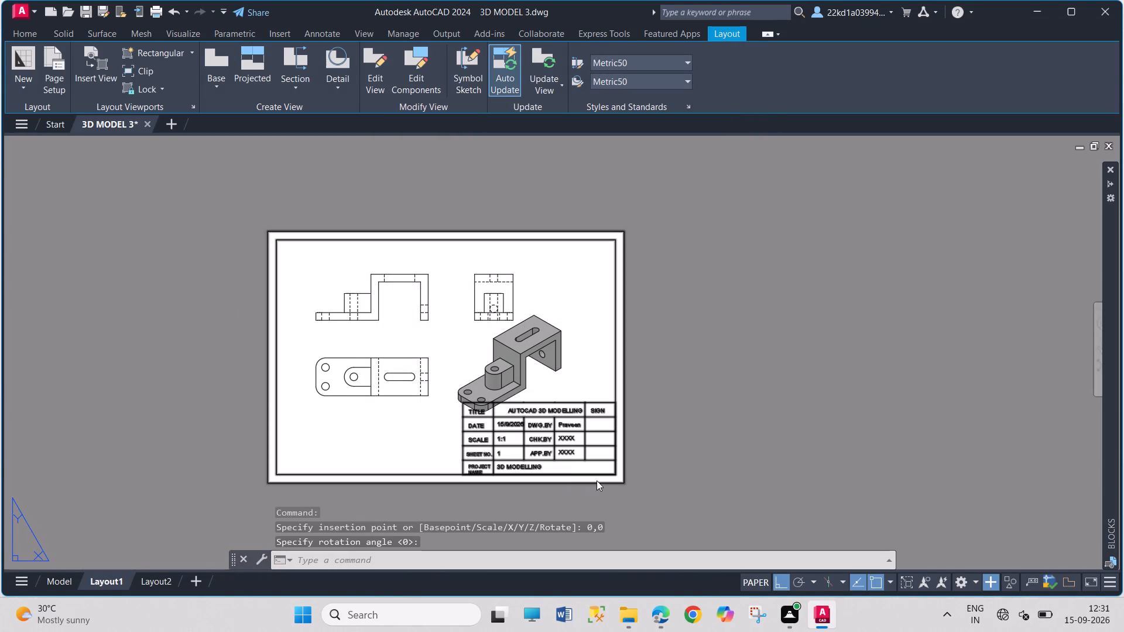
Move the front view straight up, closer to the sheet's upper border, with the side view following in alignment.
scroll(495, 376, up, 1)
scroll(420, 213, up, 1)
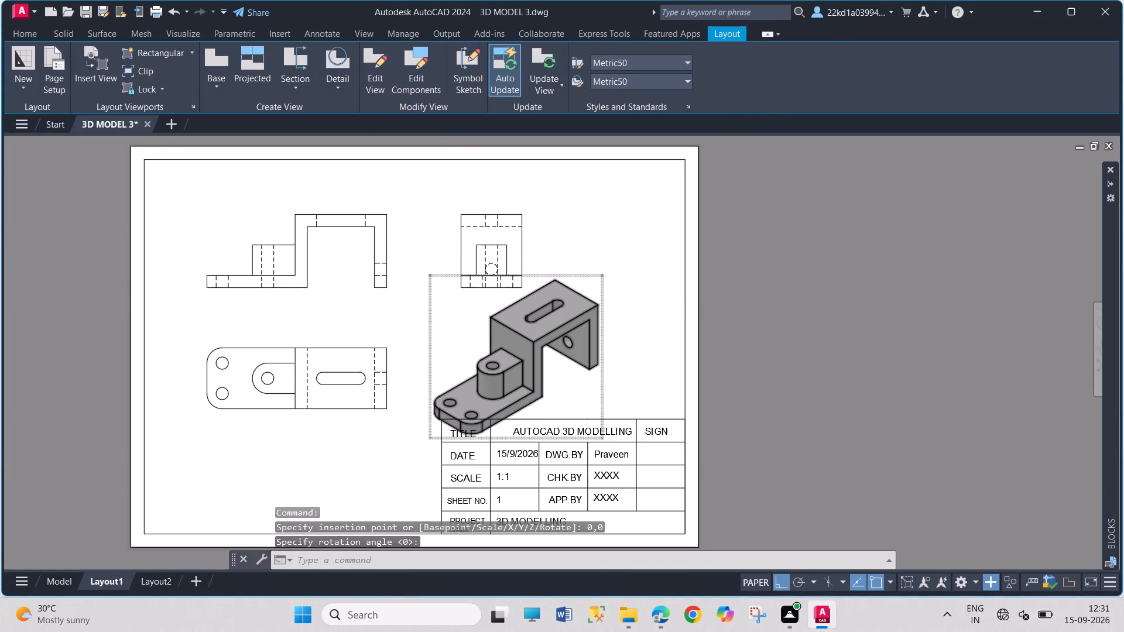
scroll(422, 287, down, 1)
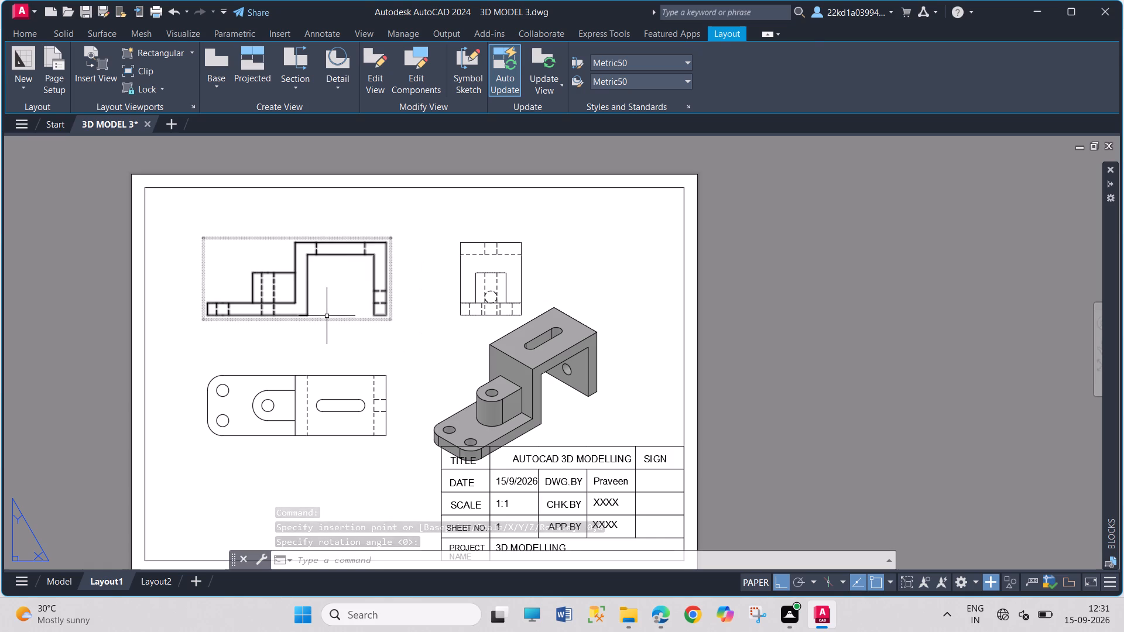
click(327, 313)
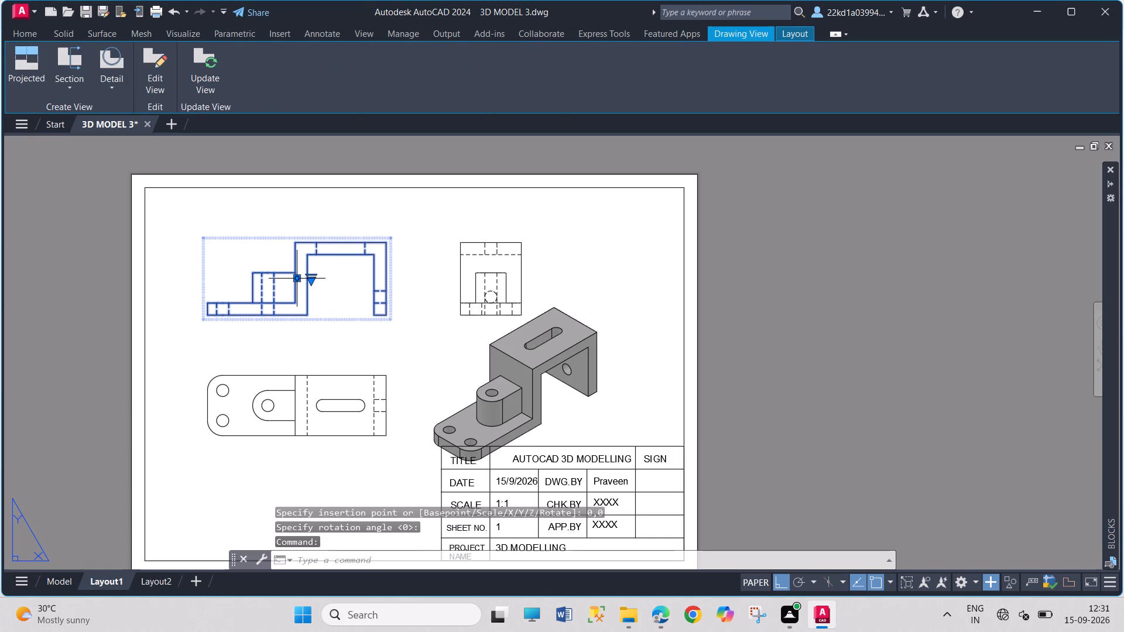
click(299, 278)
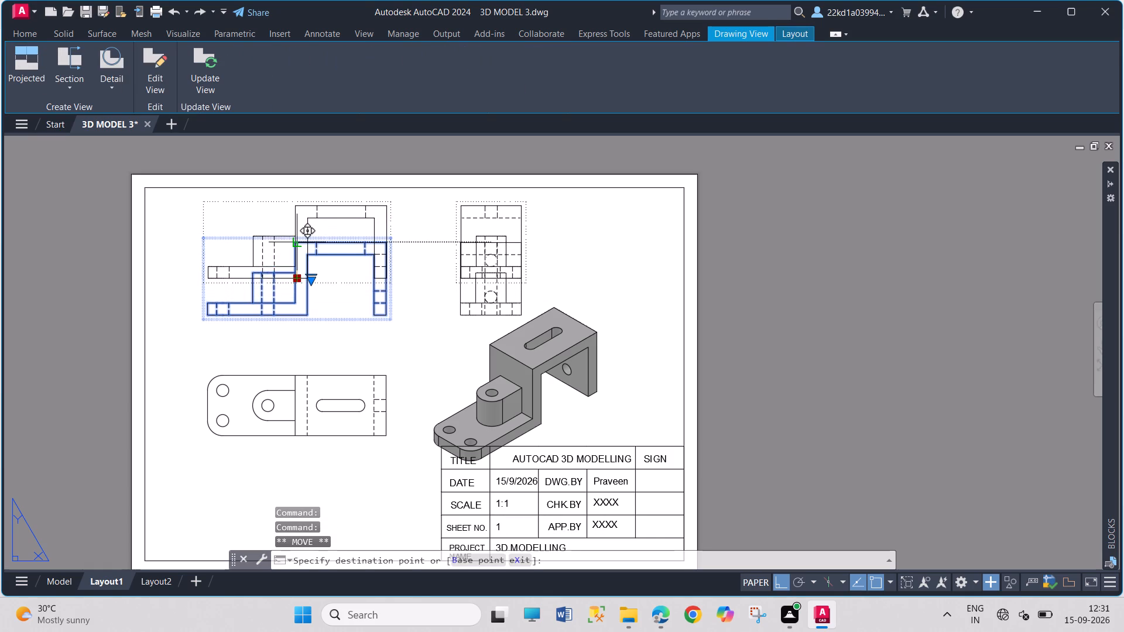
click(301, 248)
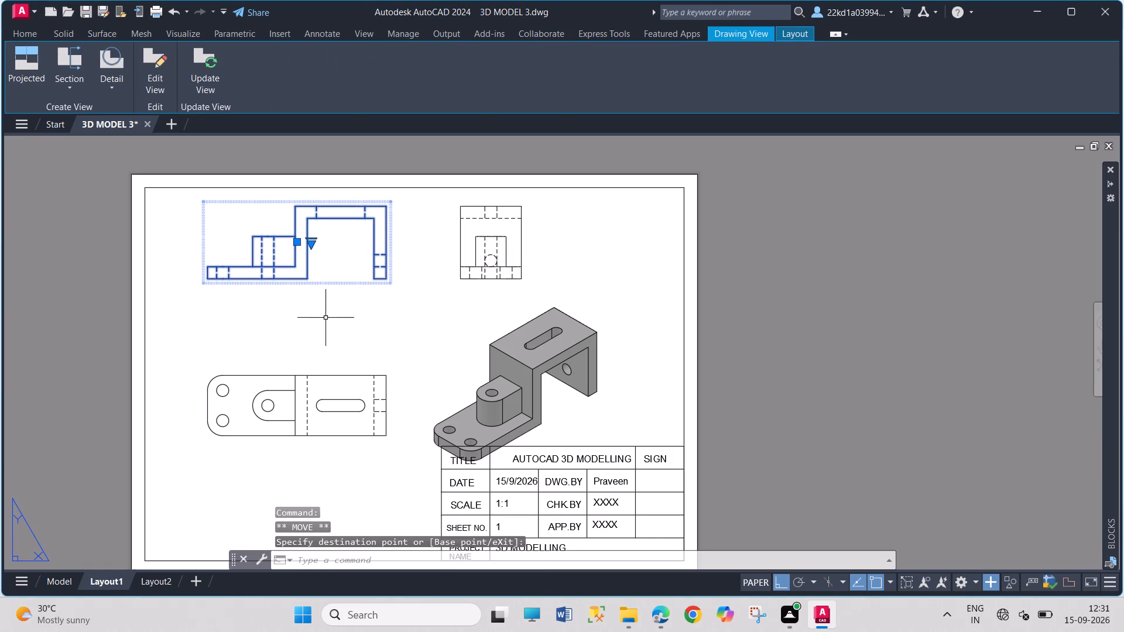
Move the plan view about 33 mm straight up towards the front view.
click(334, 375)
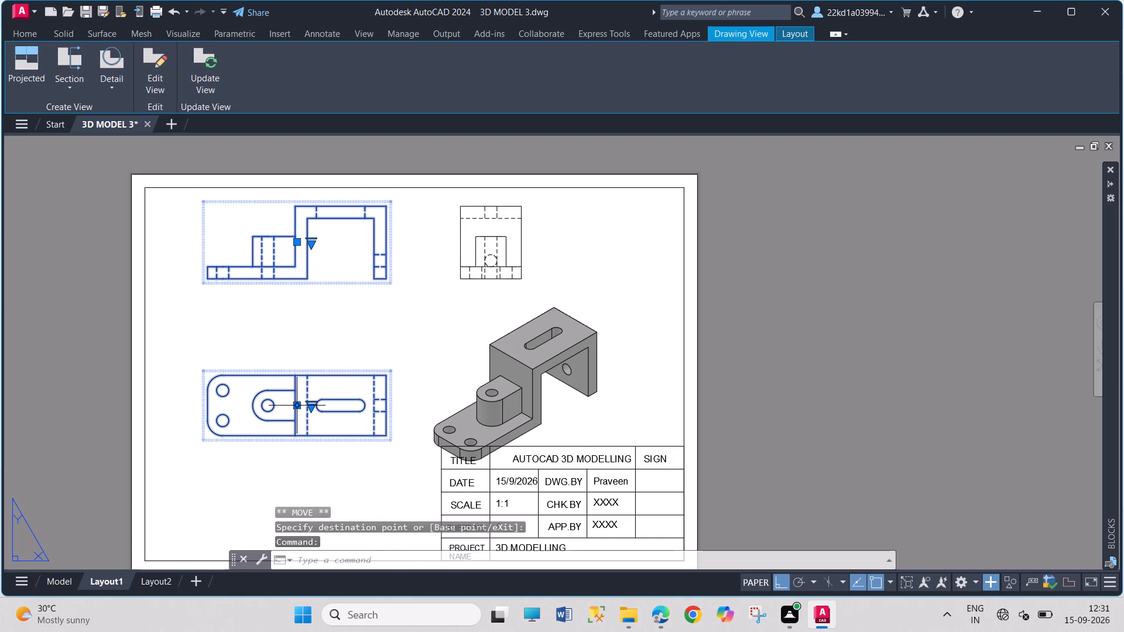
click(297, 404)
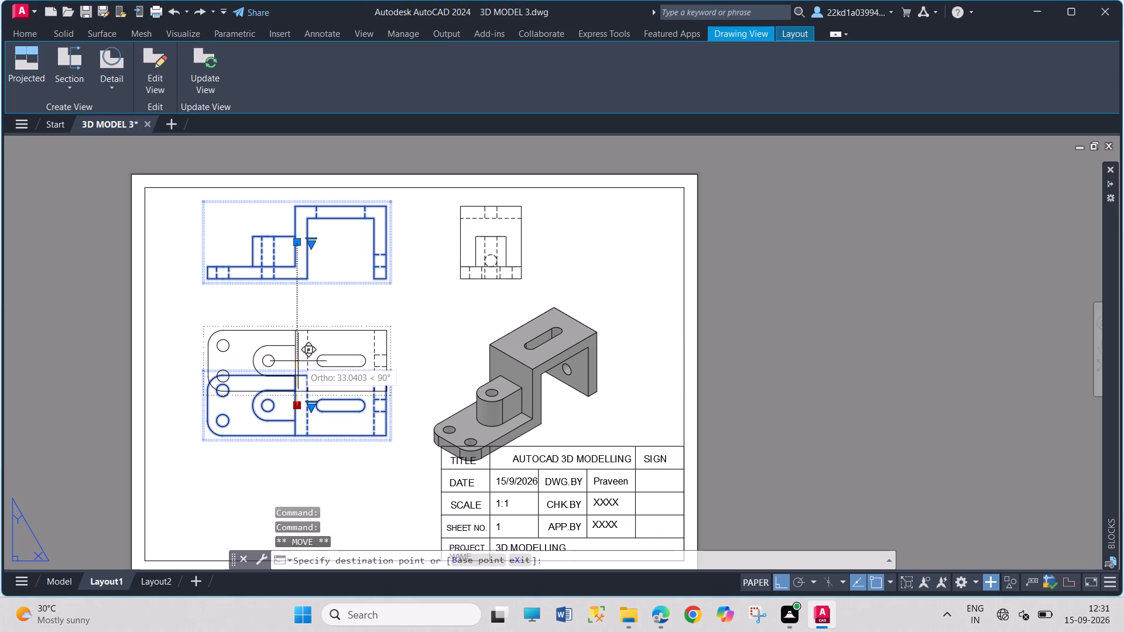
click(298, 359)
Move the shaded isometric view up and slightly away from the plan view, clear of the title block.
click(501, 415)
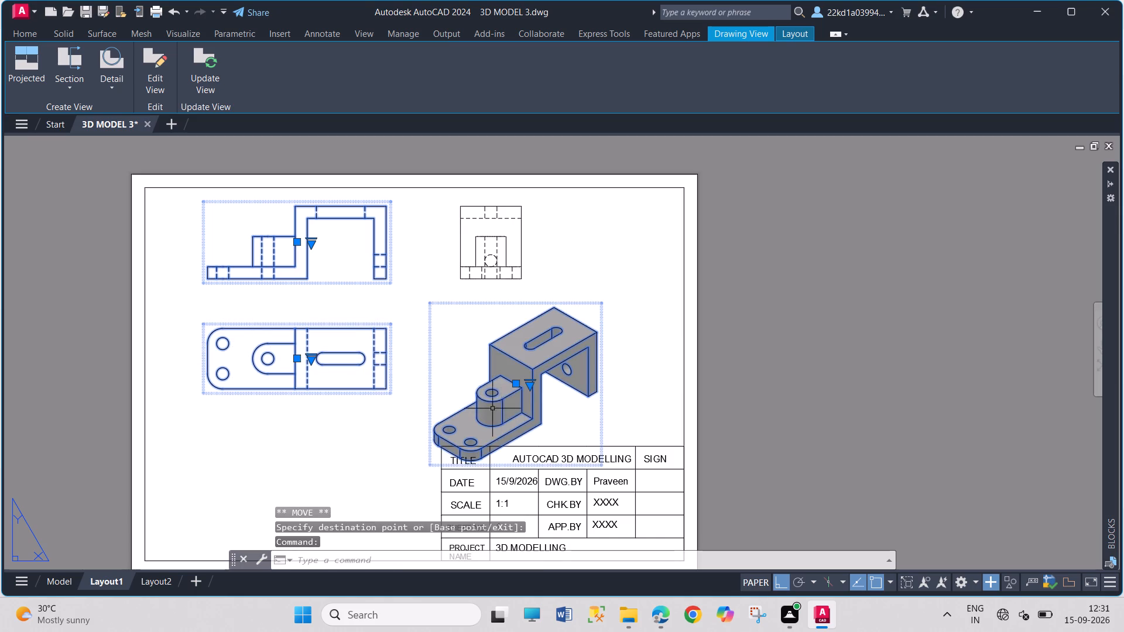
click(515, 384)
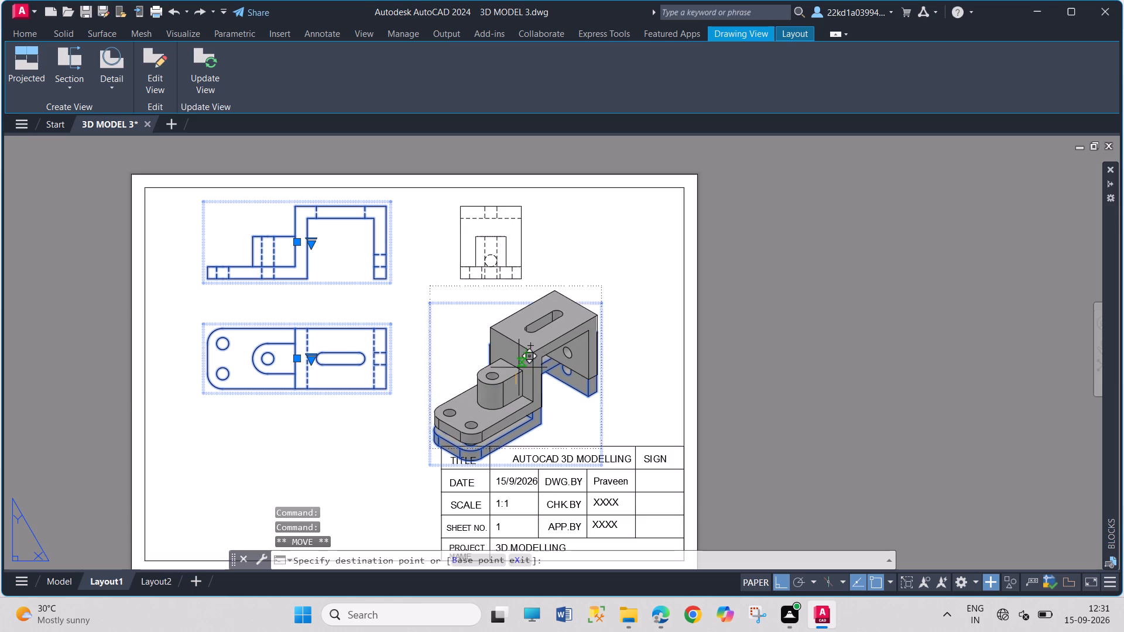
click(519, 367)
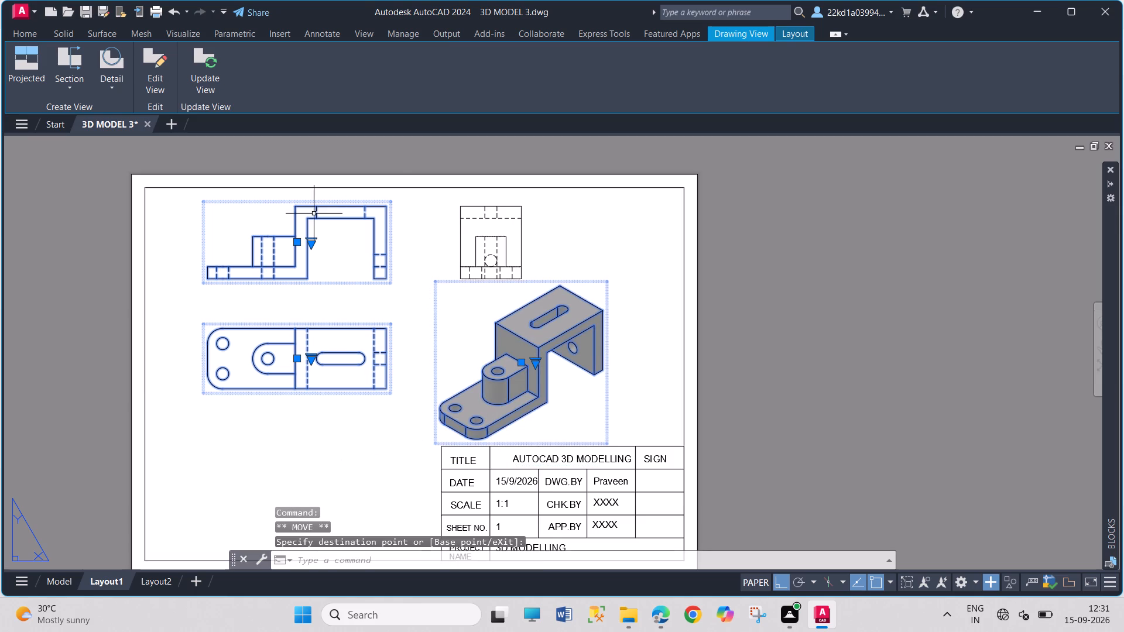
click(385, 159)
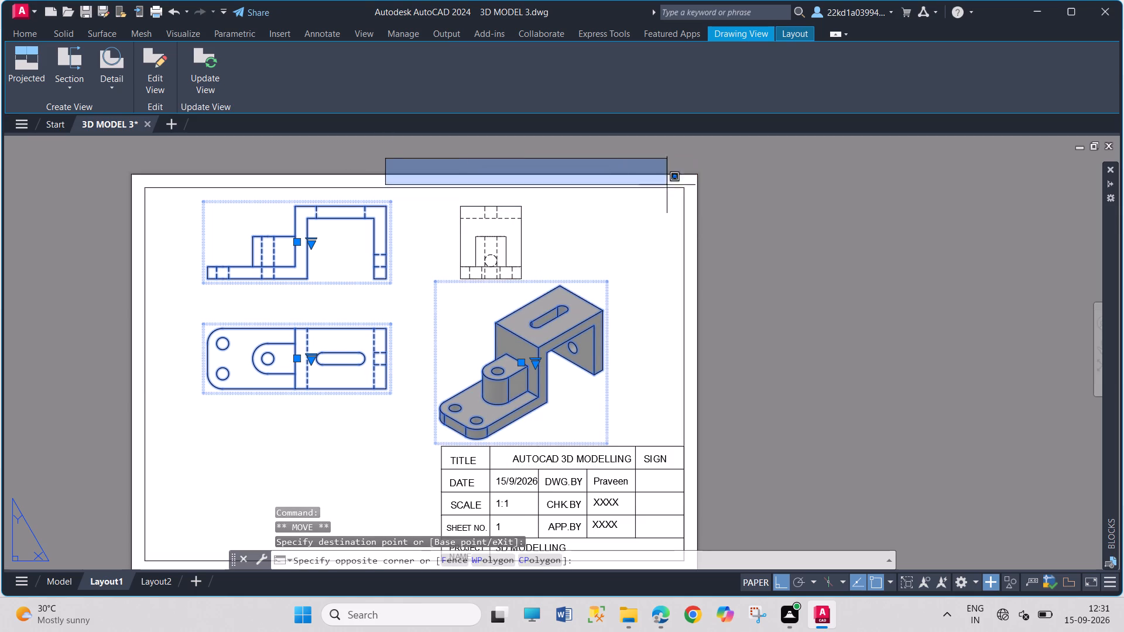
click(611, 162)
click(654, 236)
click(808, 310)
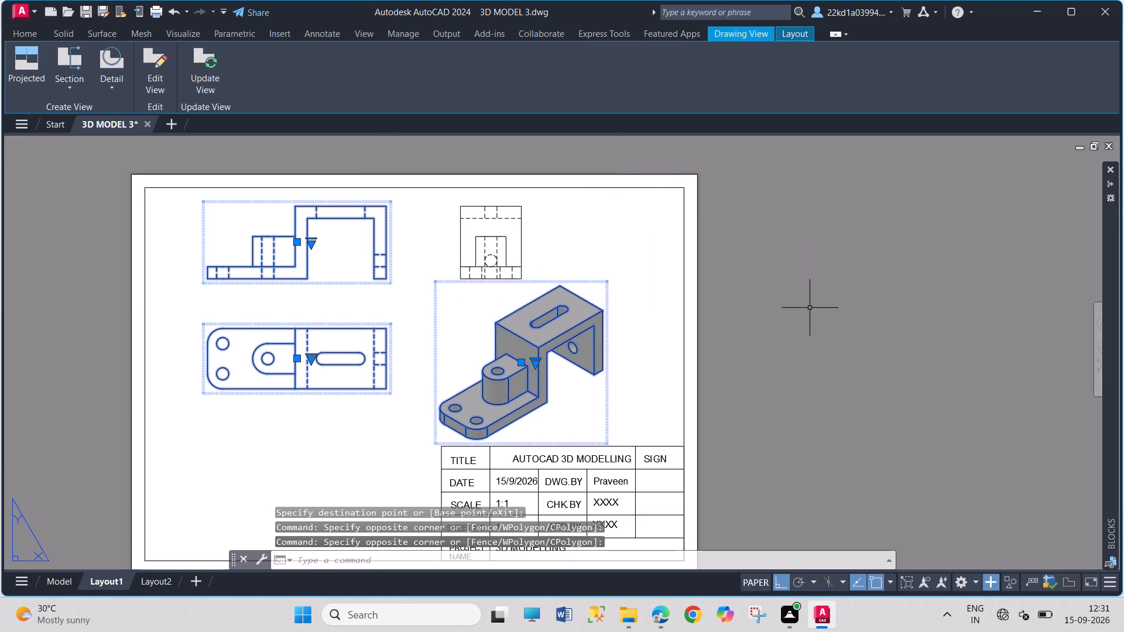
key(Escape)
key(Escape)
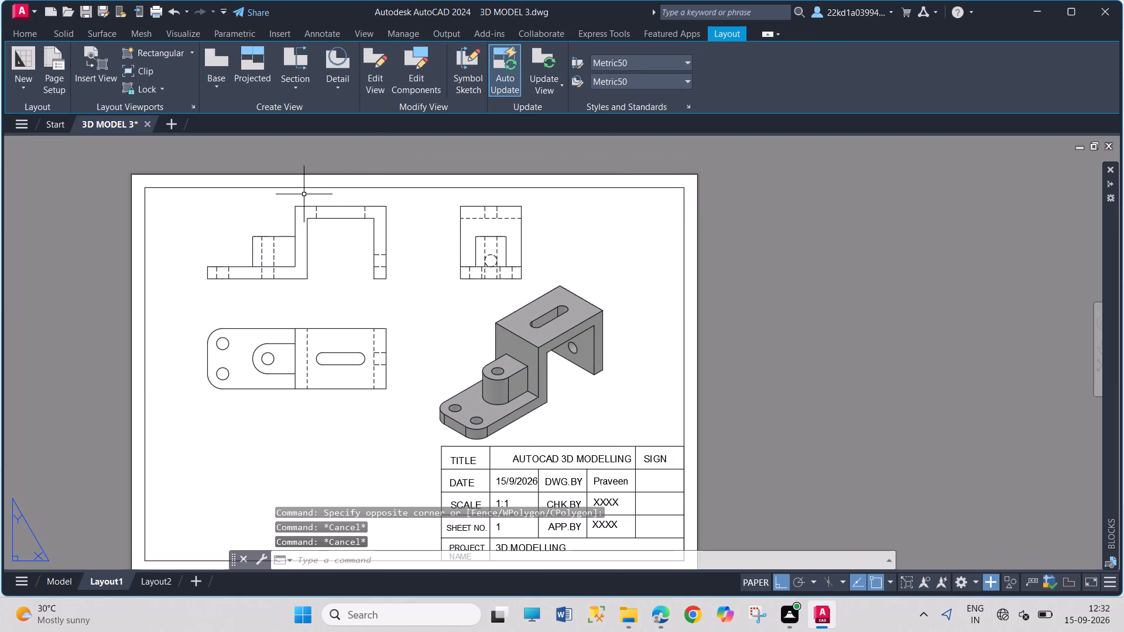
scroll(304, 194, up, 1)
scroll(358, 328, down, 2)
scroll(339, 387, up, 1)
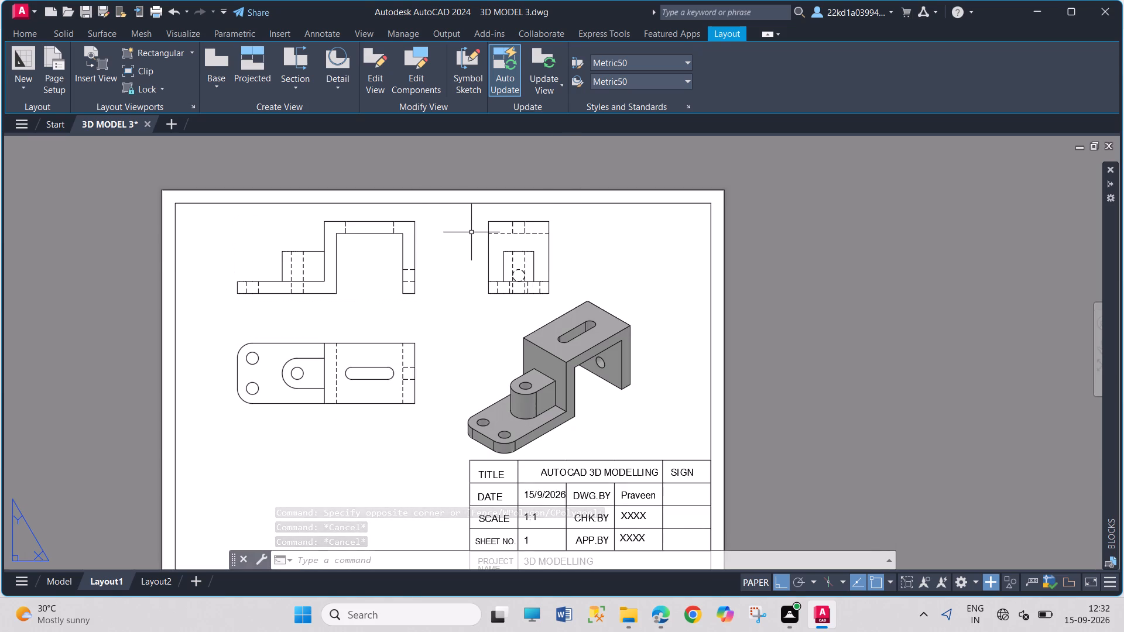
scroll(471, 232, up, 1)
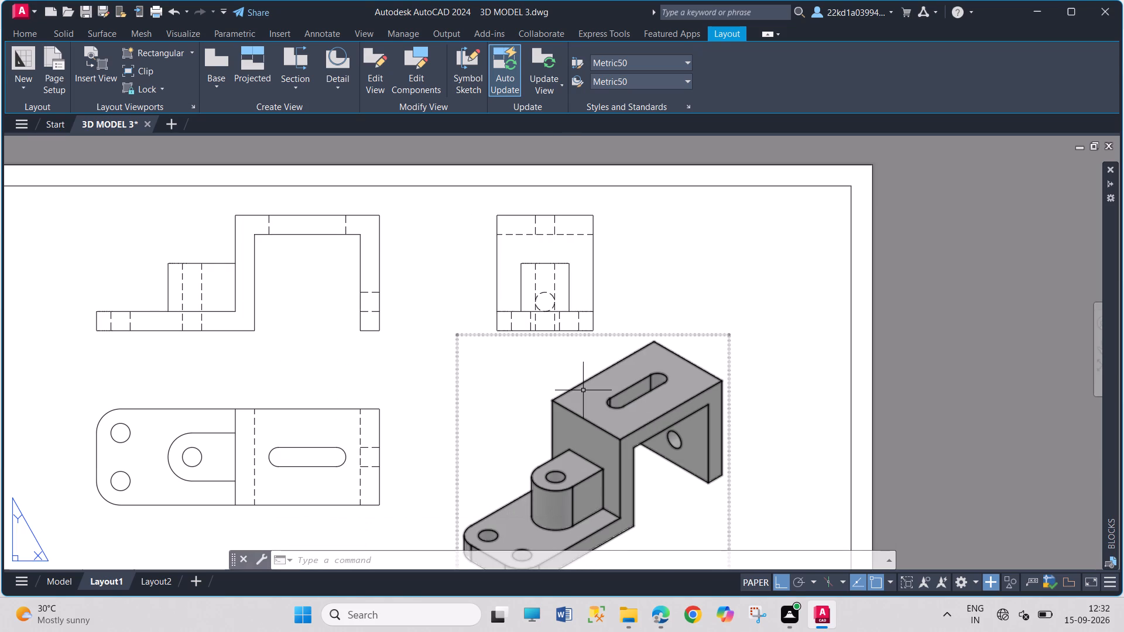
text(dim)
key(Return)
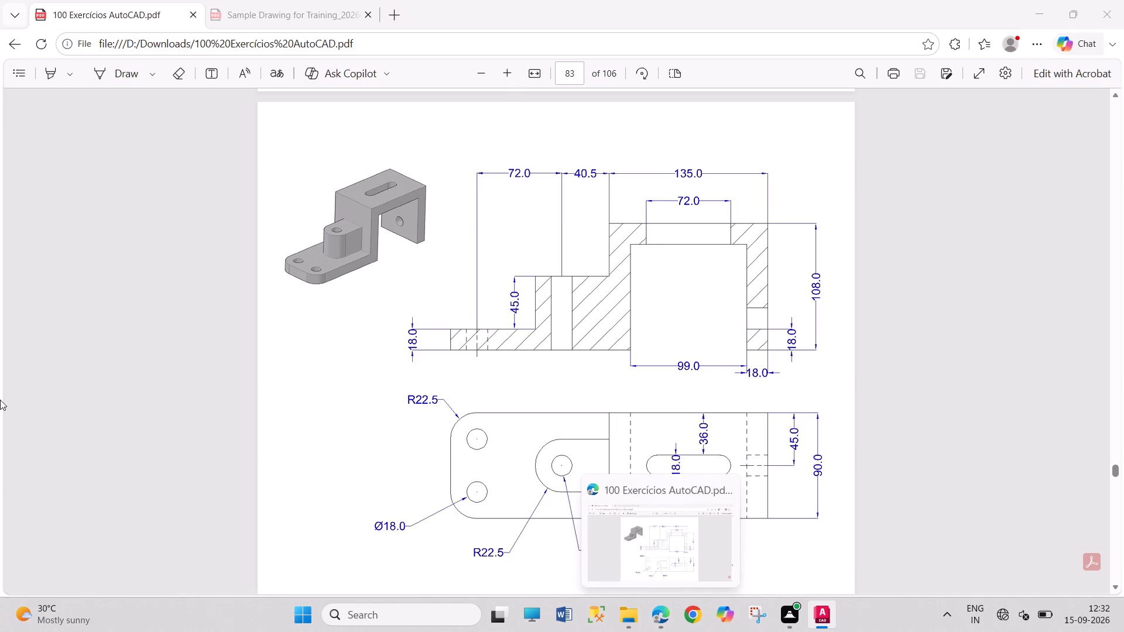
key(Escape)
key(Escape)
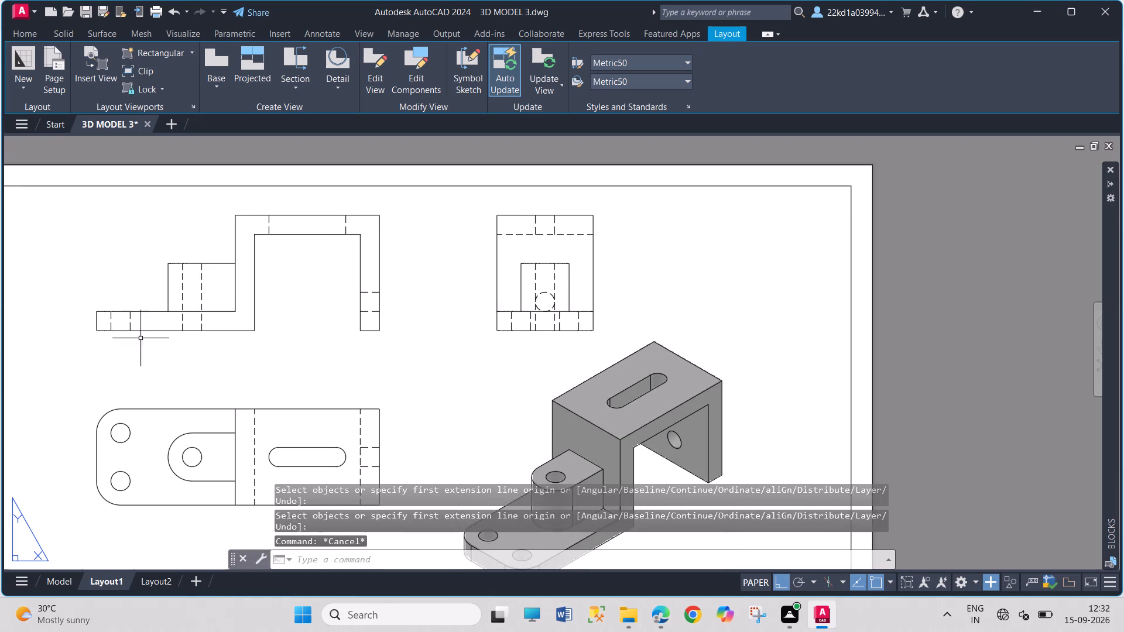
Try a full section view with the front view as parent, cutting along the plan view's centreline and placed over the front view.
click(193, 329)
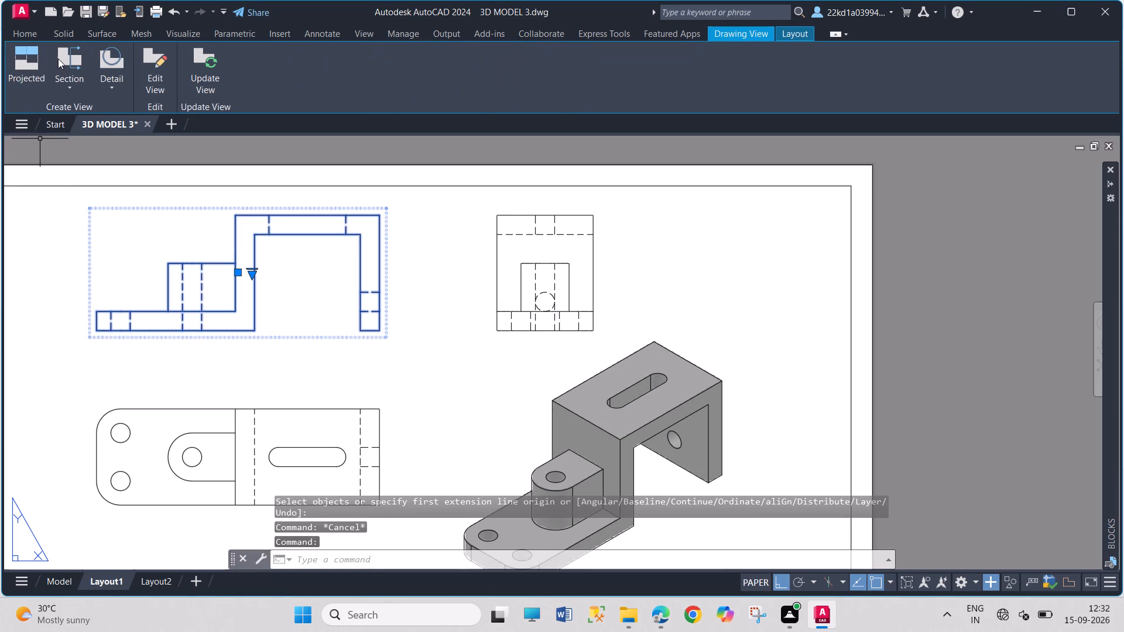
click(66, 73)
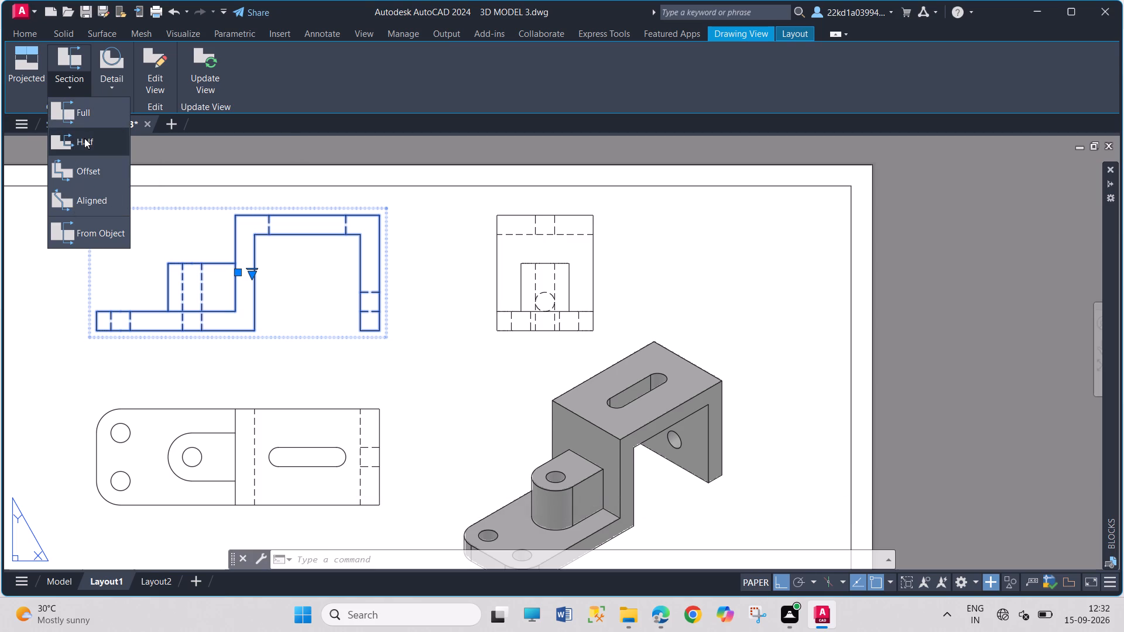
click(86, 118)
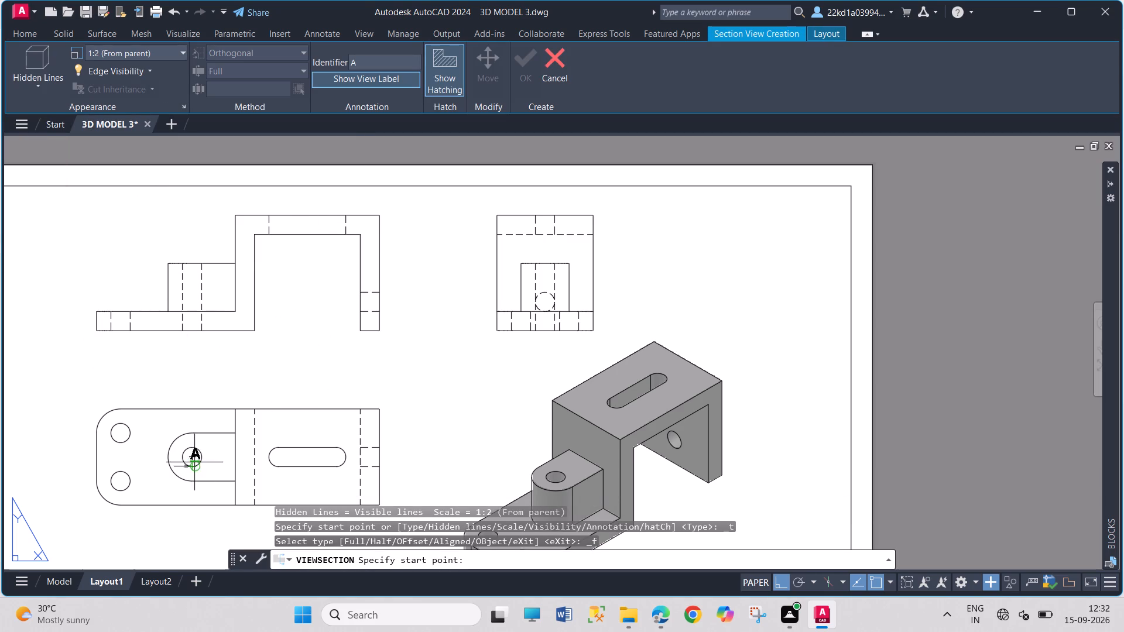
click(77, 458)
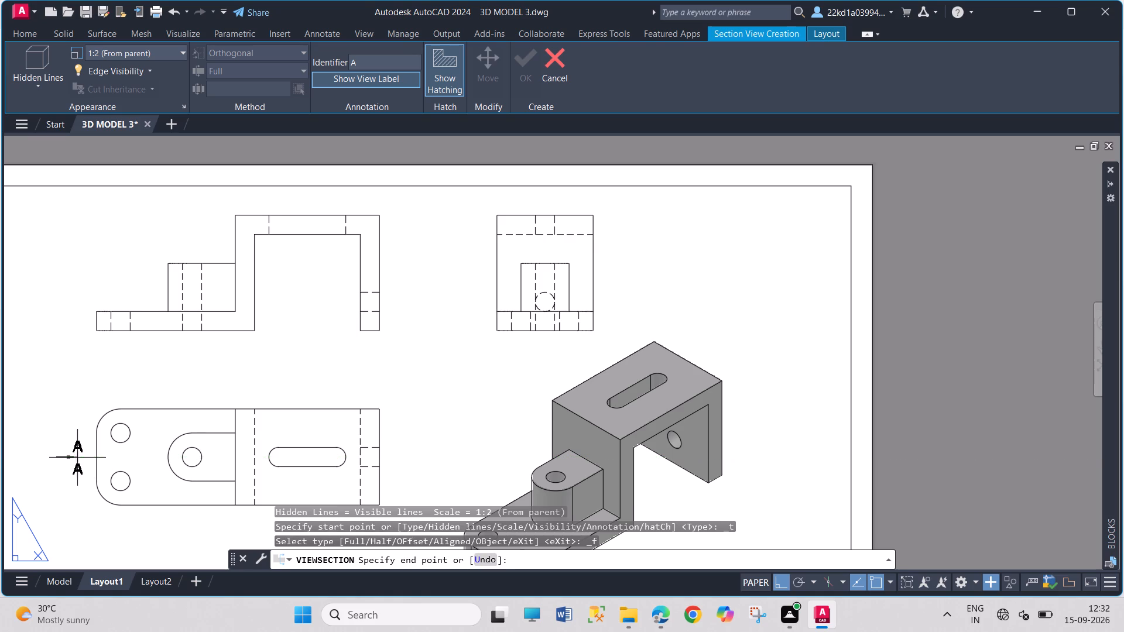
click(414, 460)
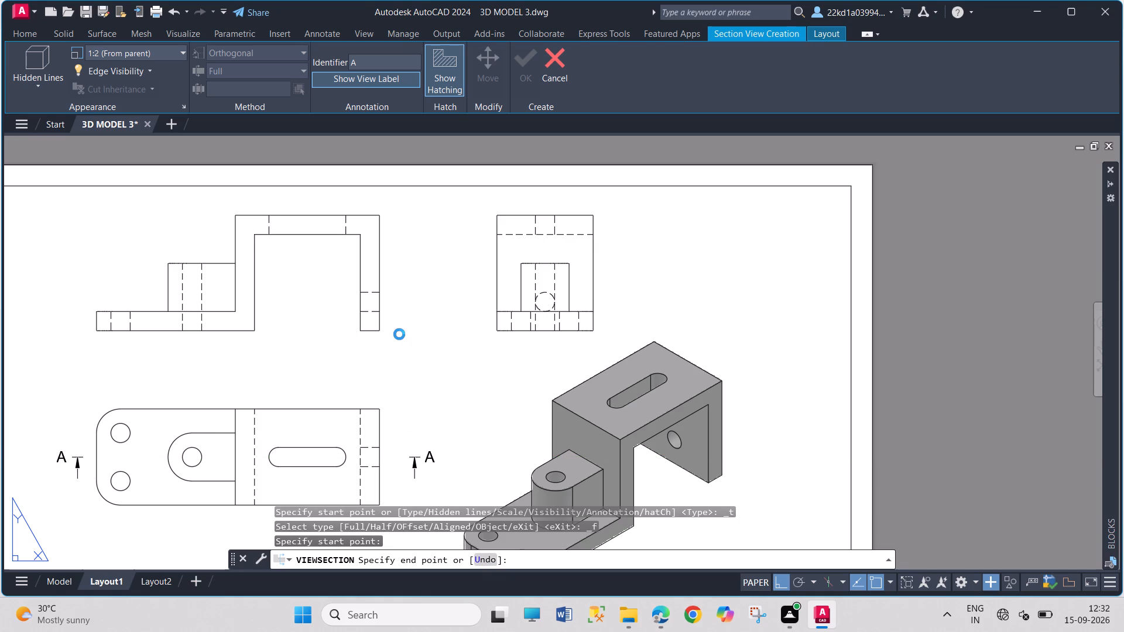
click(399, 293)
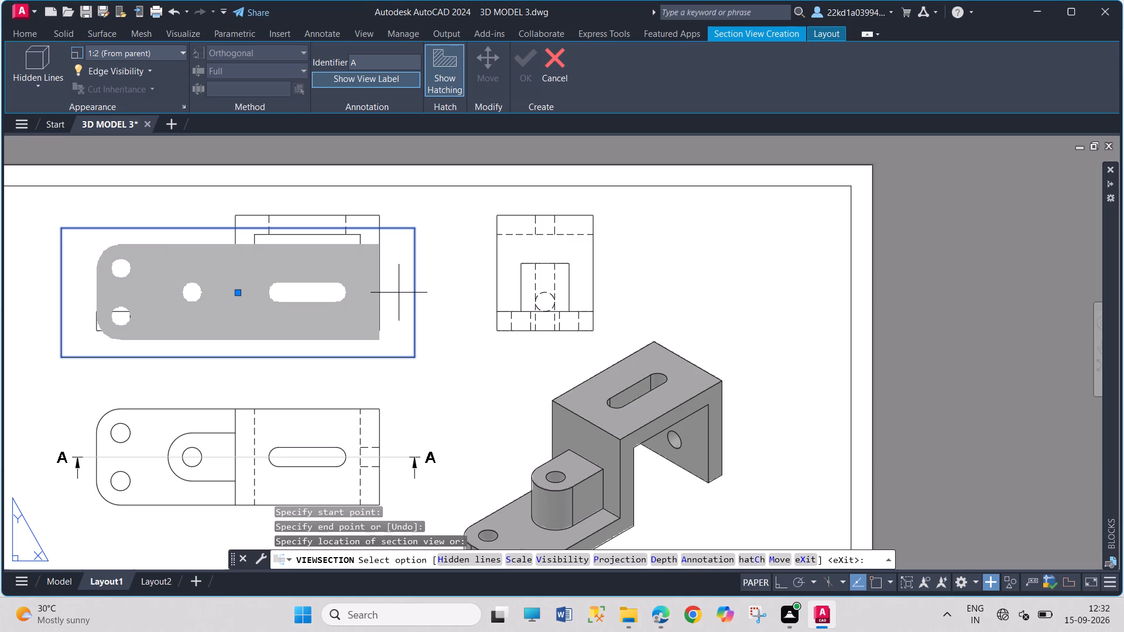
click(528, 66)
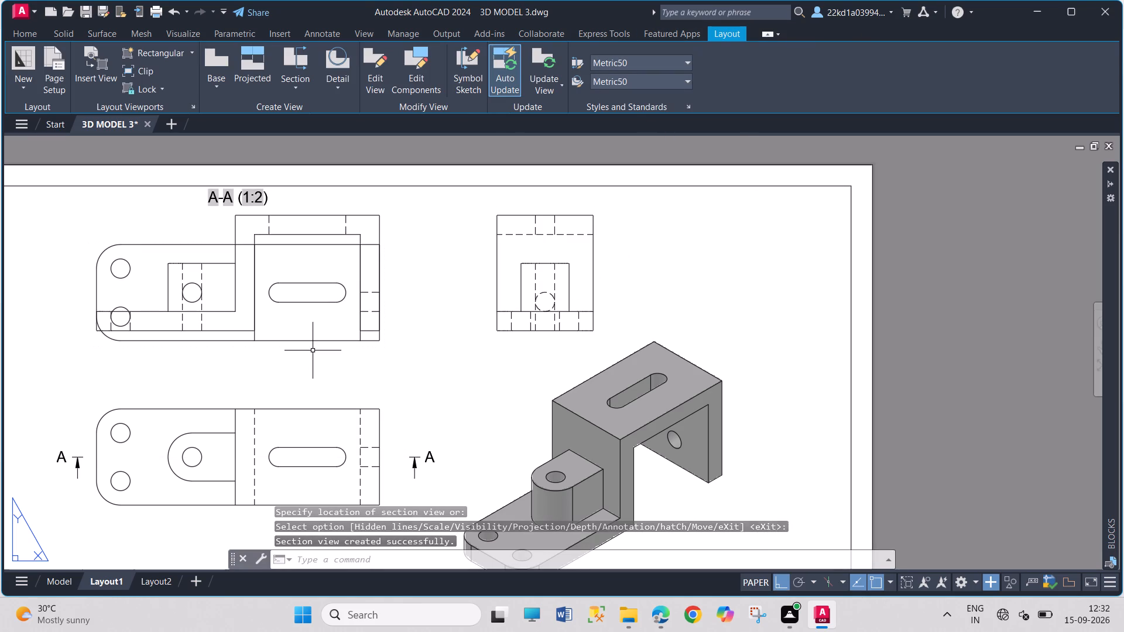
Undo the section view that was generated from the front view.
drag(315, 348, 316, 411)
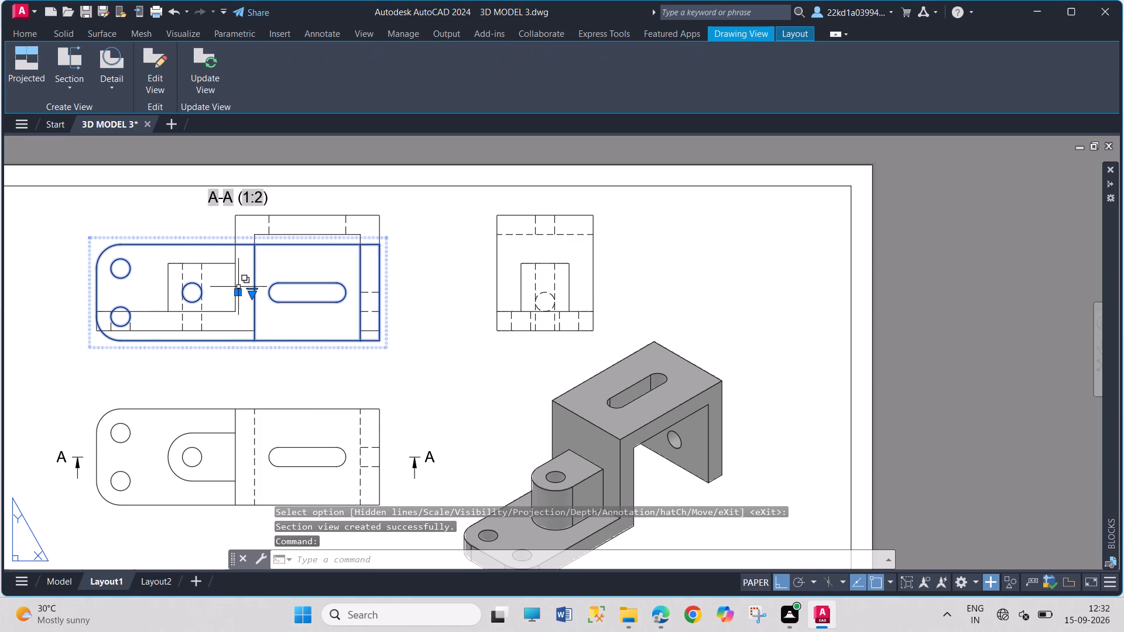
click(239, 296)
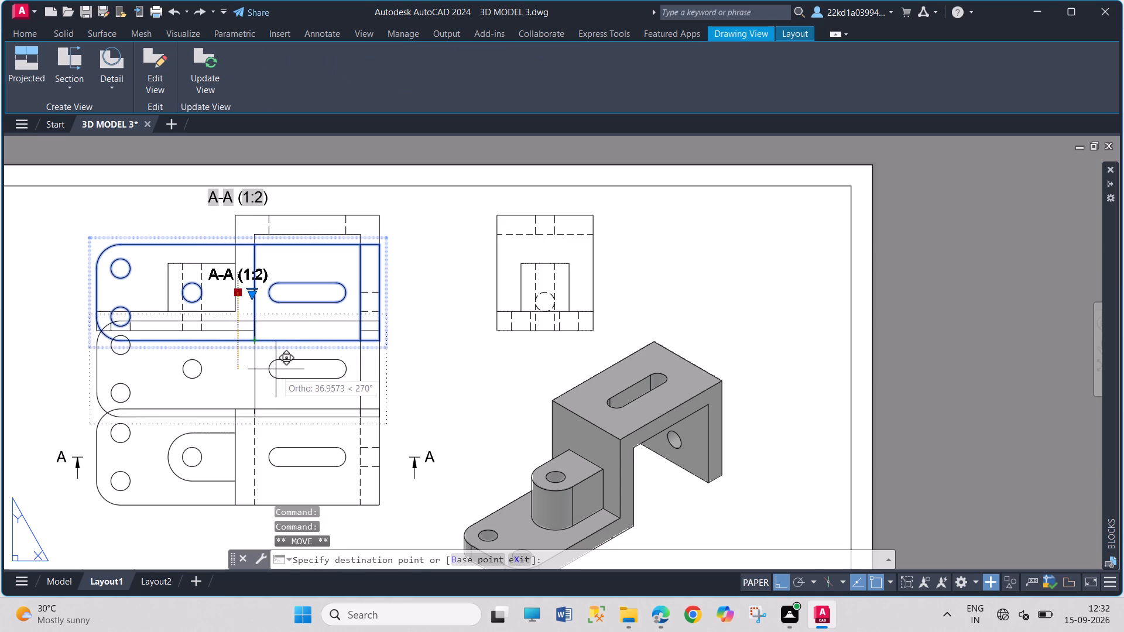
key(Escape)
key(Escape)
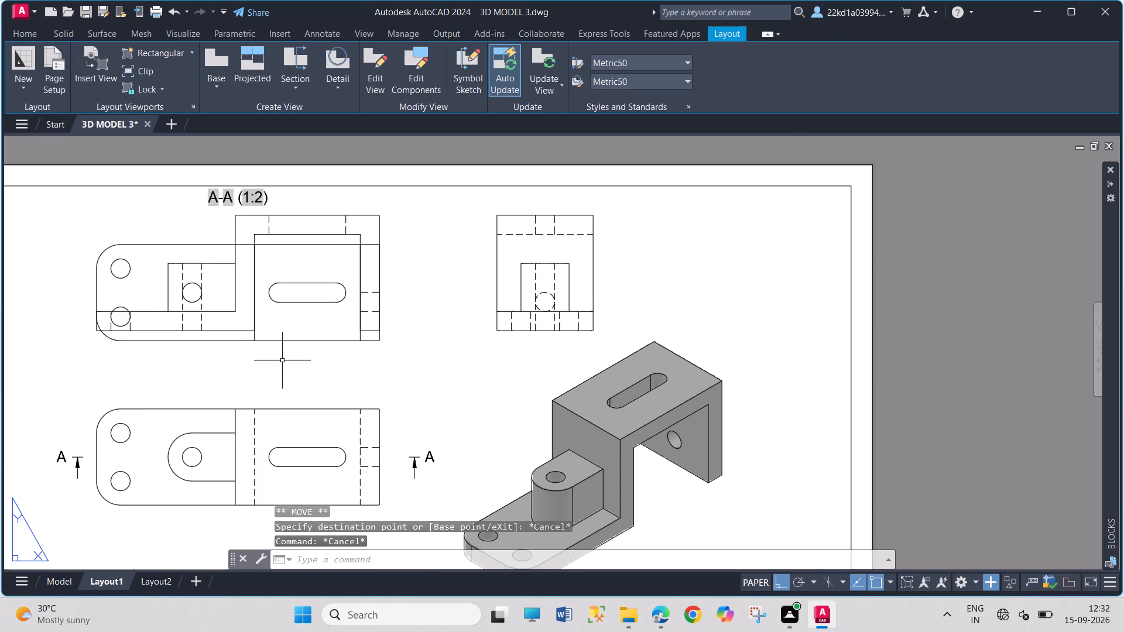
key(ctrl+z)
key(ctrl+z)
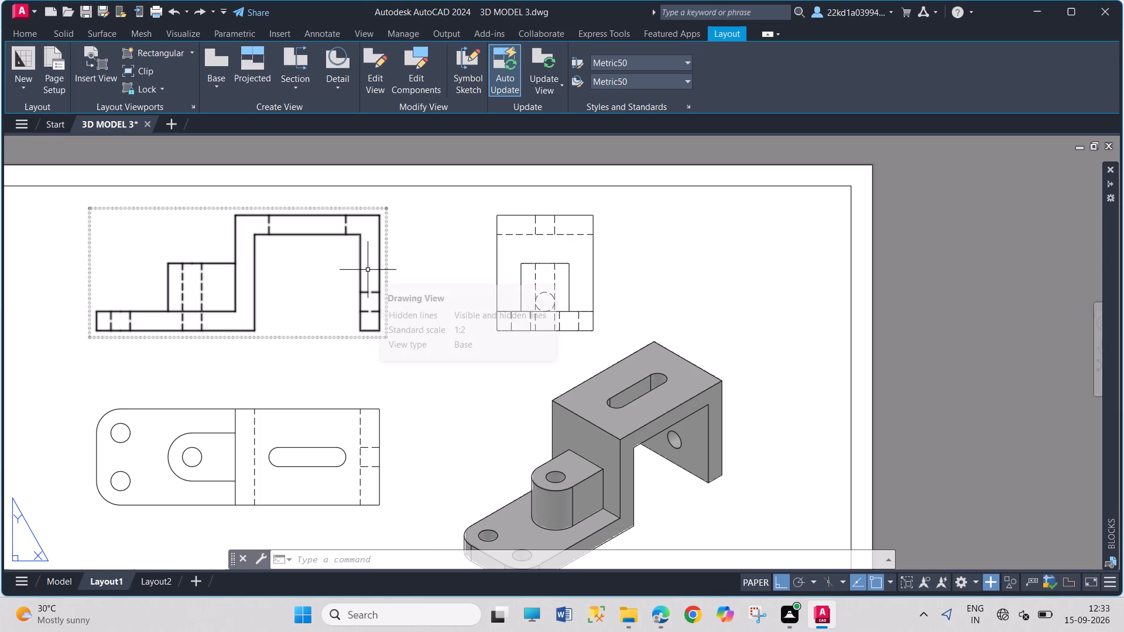
Create full section view A-A from the plan view, cutting lengthwise through its centreline, and place it directly above, overlapping the front view.
click(297, 60)
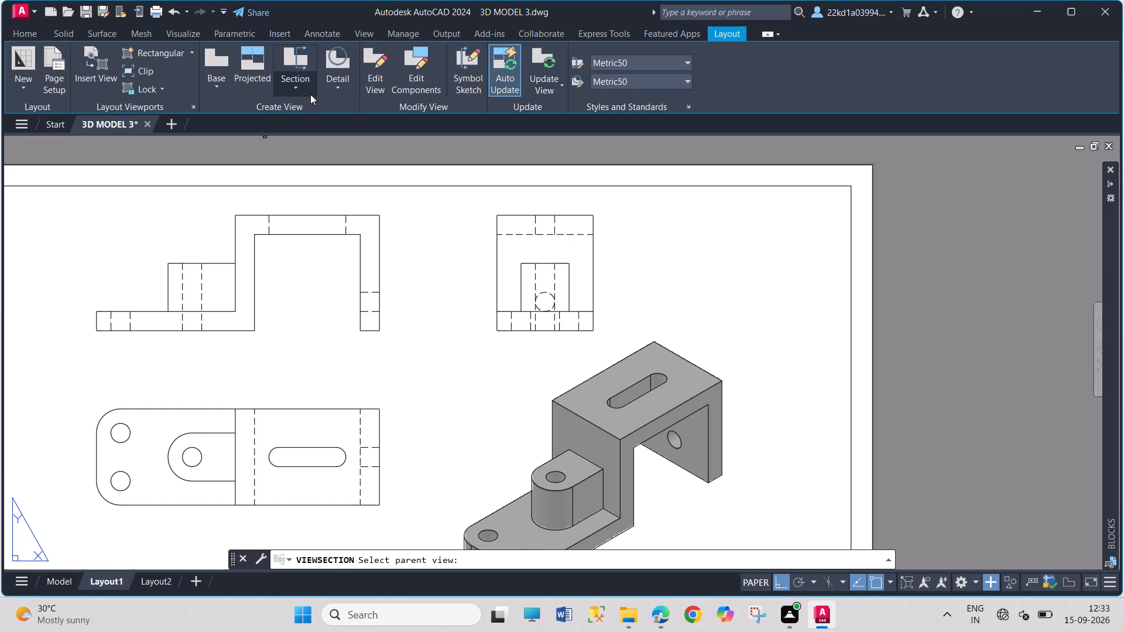
click(301, 60)
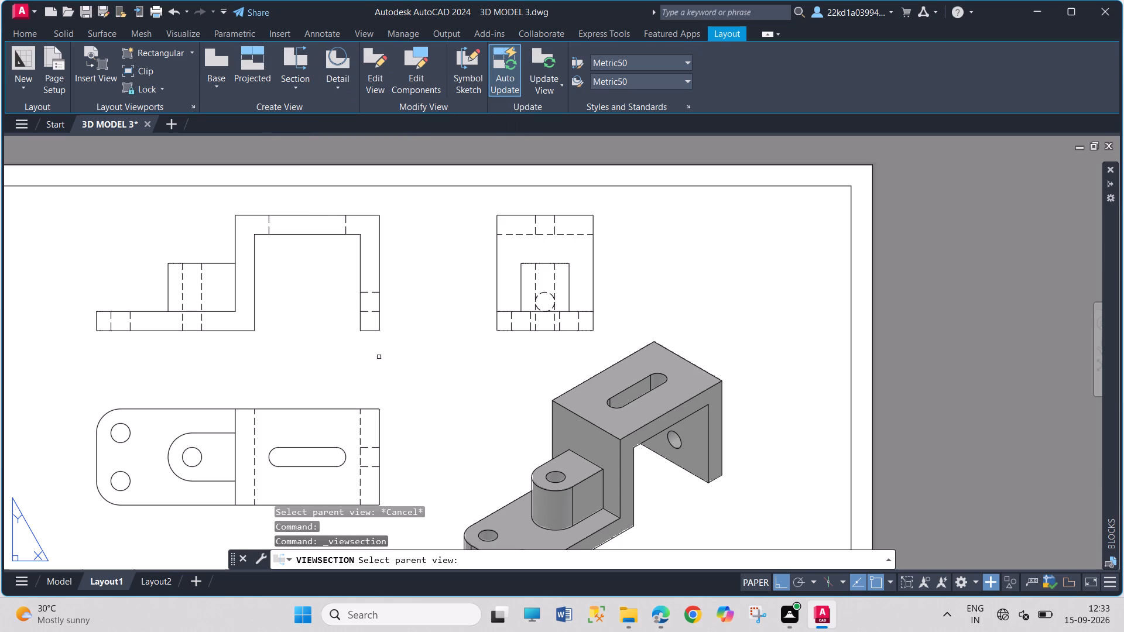
click(383, 441)
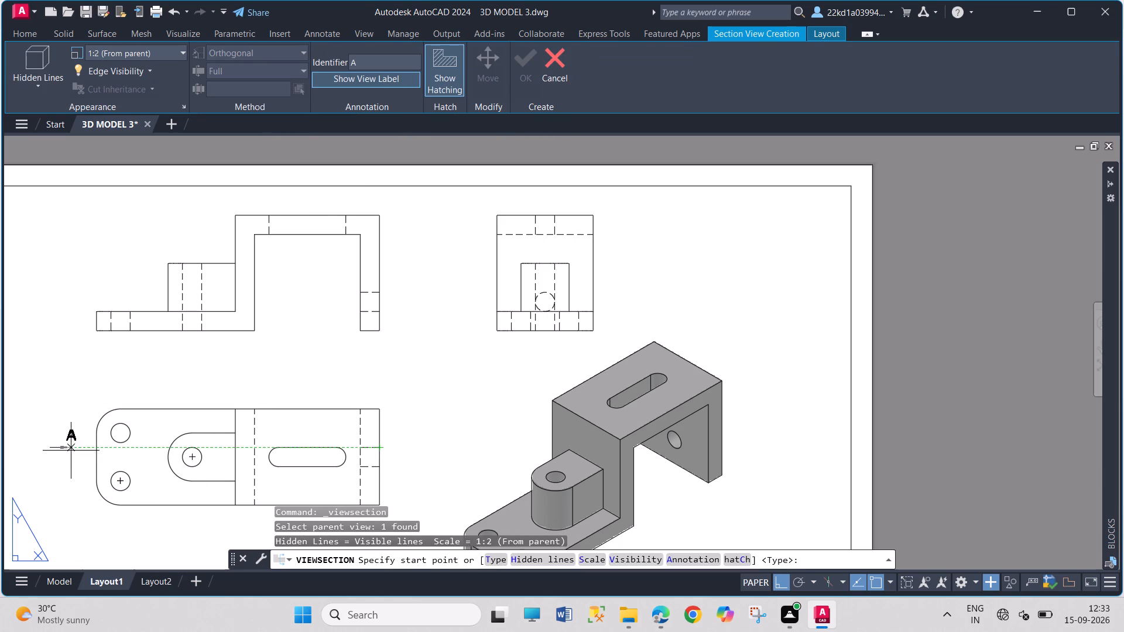
click(95, 456)
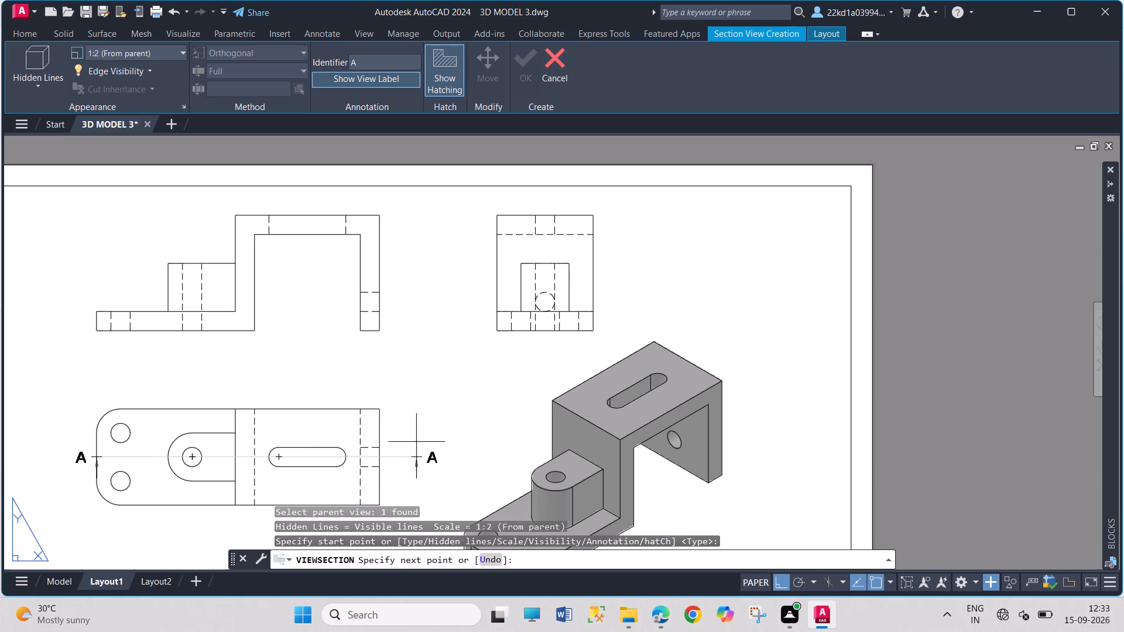
click(403, 459)
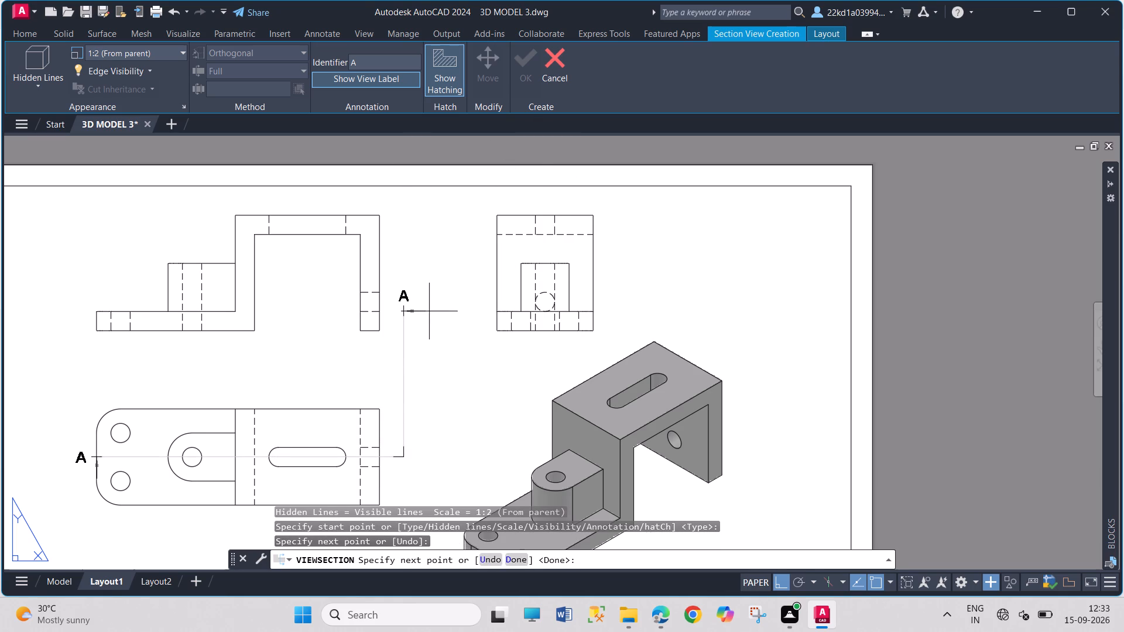
key(Return)
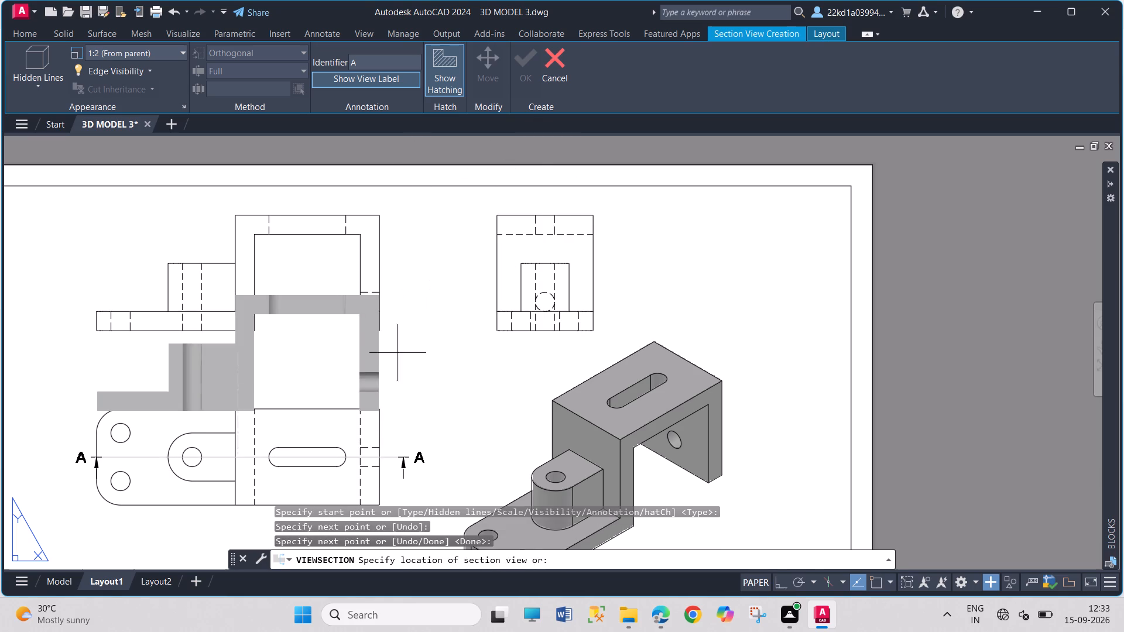
click(396, 313)
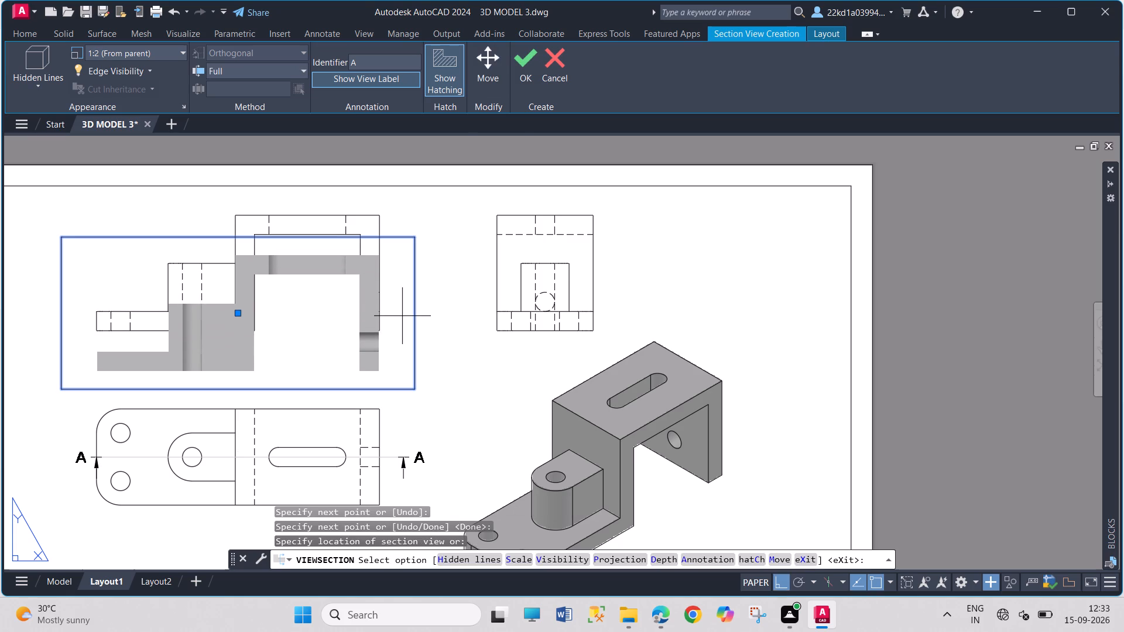
click(528, 54)
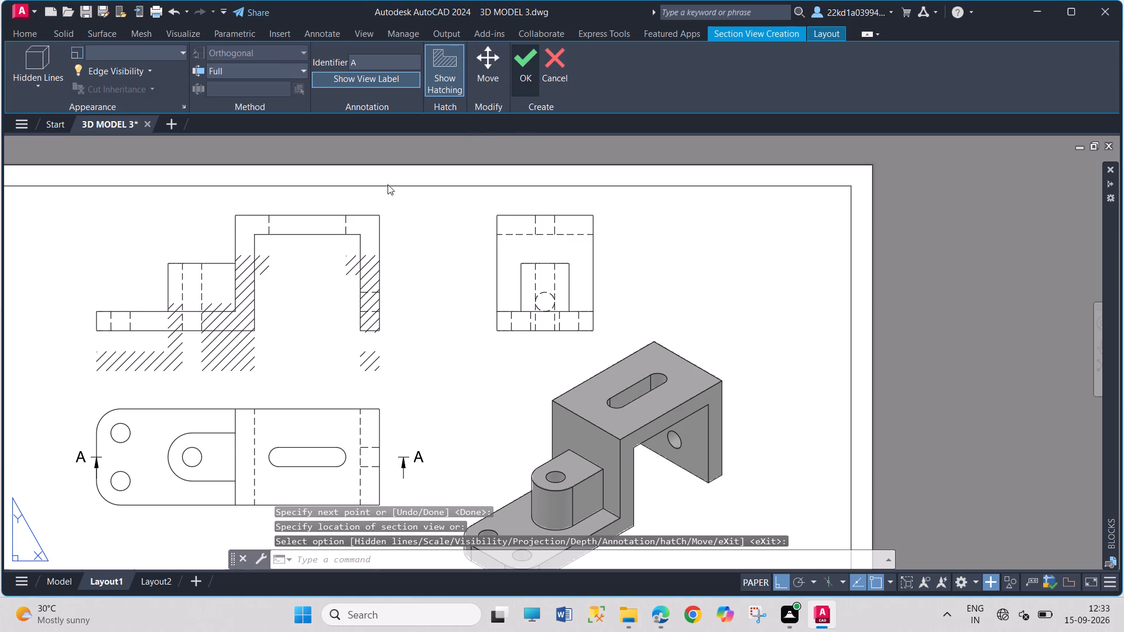
Delete the original front view that overlaps section view A-A.
click(370, 220)
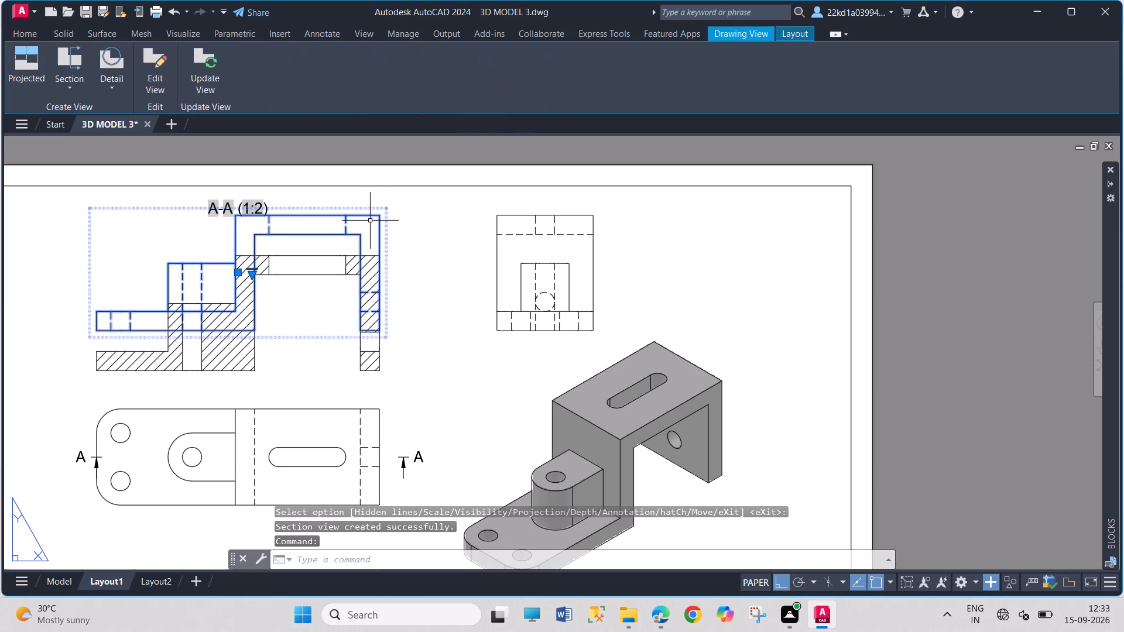
key(Delete)
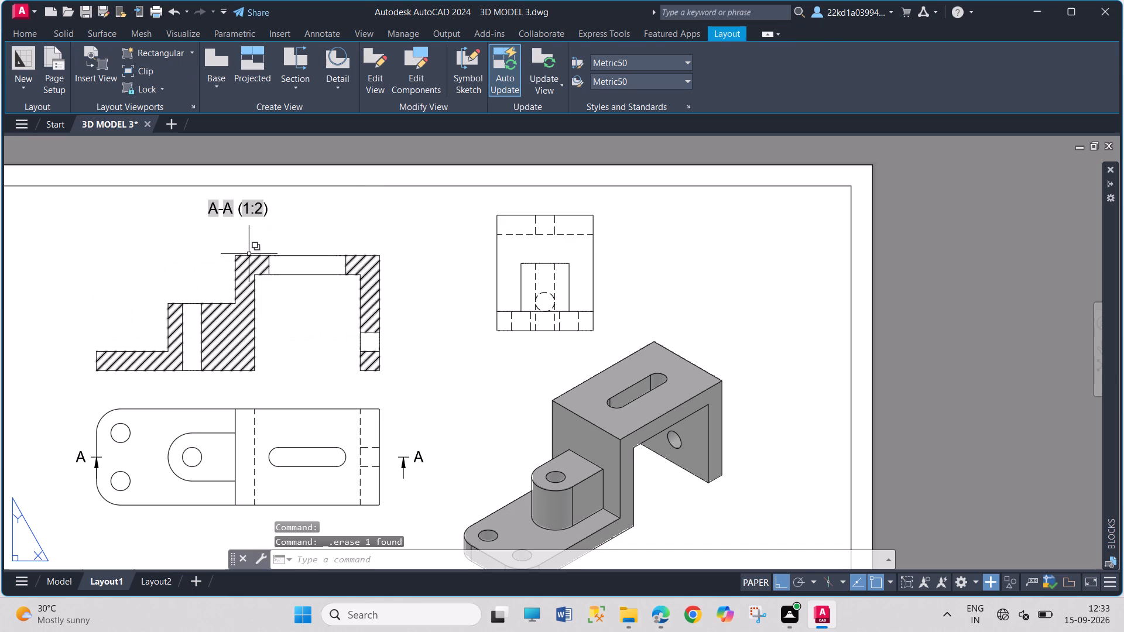
Move section view A-A a short distance straight up, away from the plan view and closer to level with the side view.
click(249, 254)
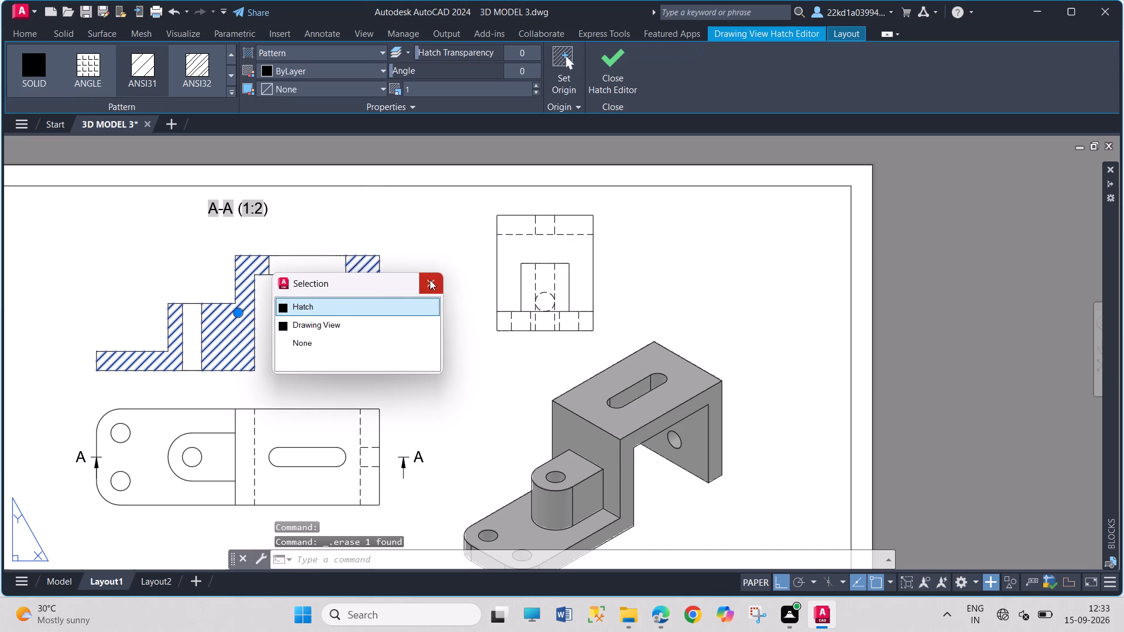
click(430, 280)
click(251, 382)
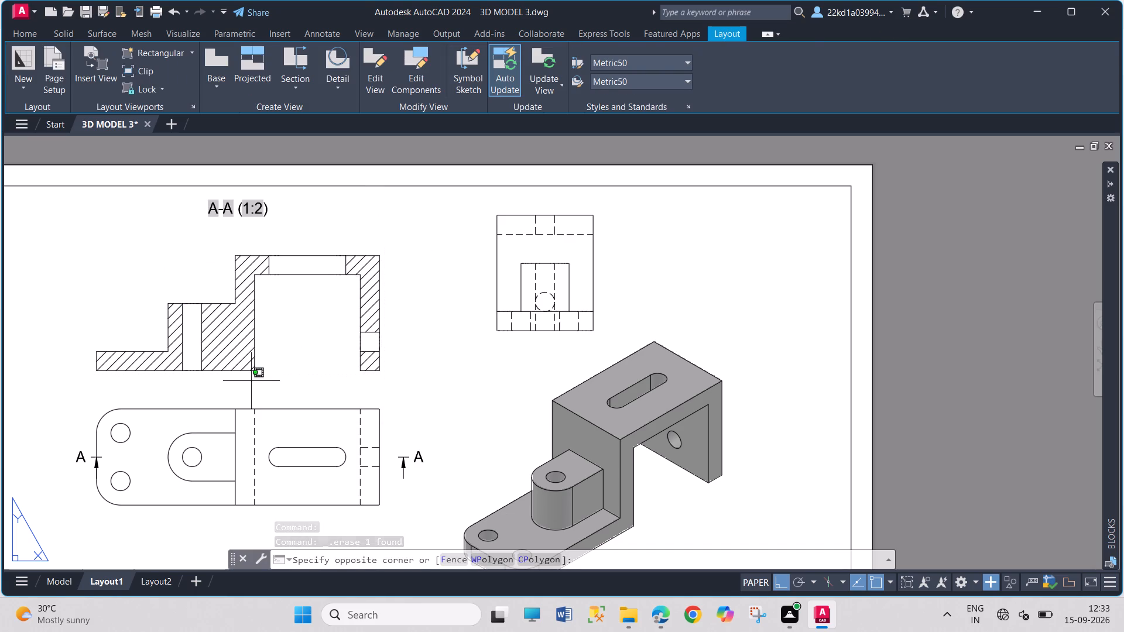
click(251, 376)
click(235, 313)
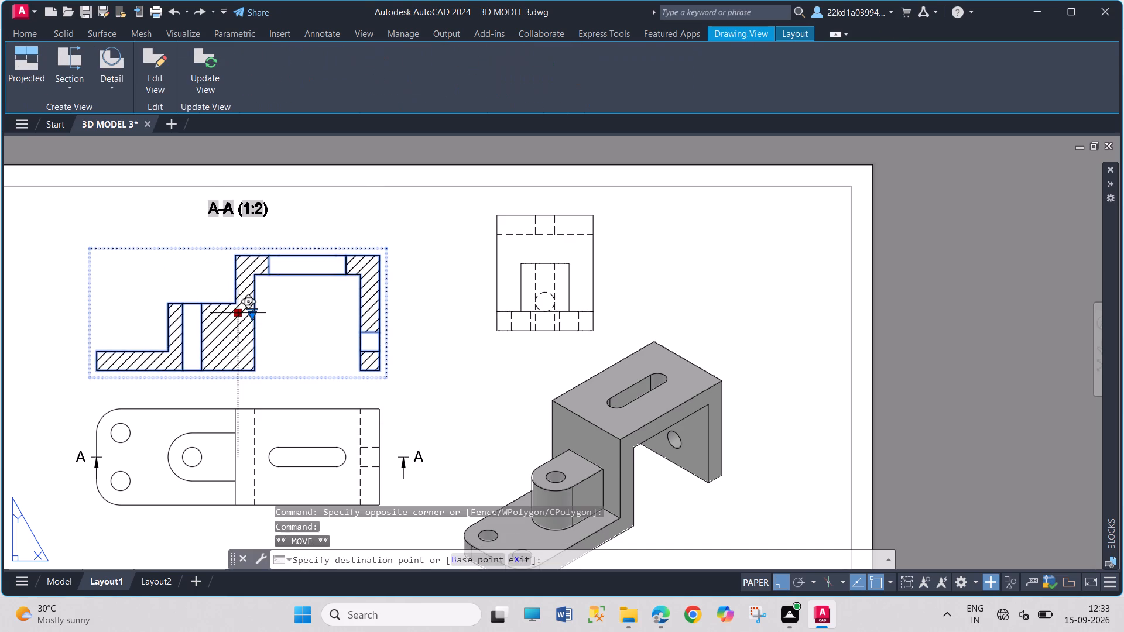
click(232, 287)
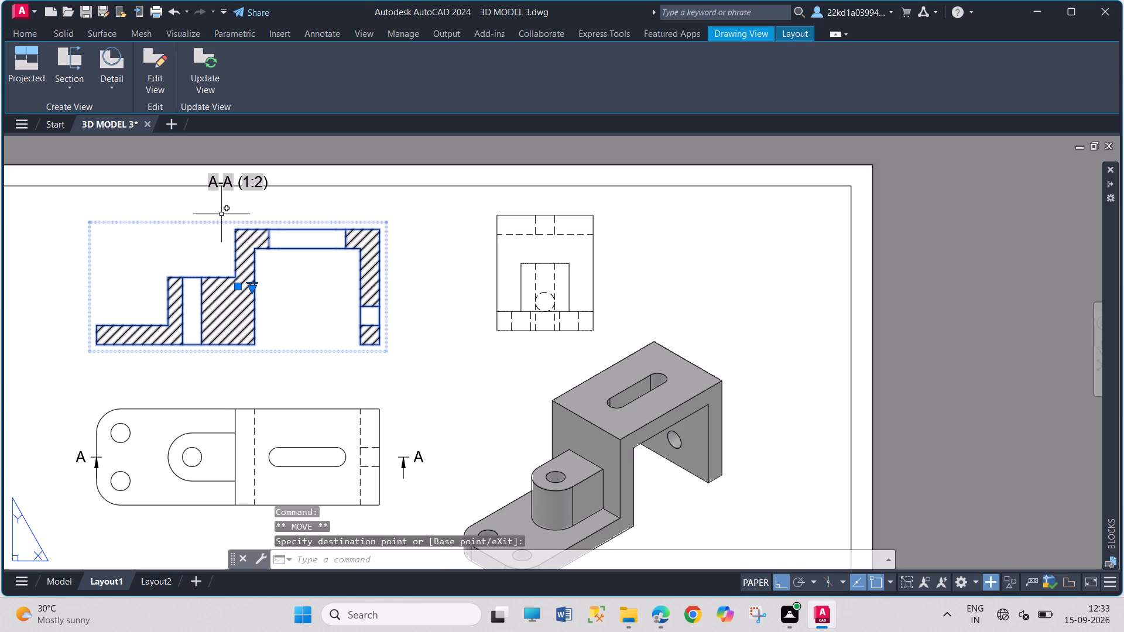
Move the A-A (1:2) label straight down, inside the sheet border and just above the section view.
click(217, 186)
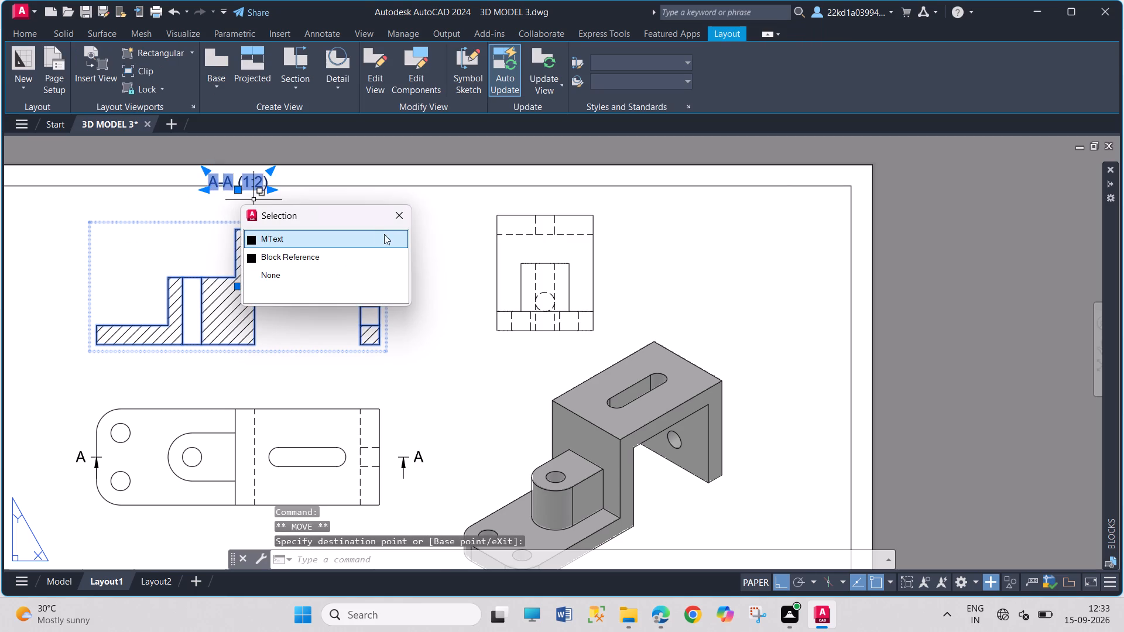
click(400, 215)
click(215, 178)
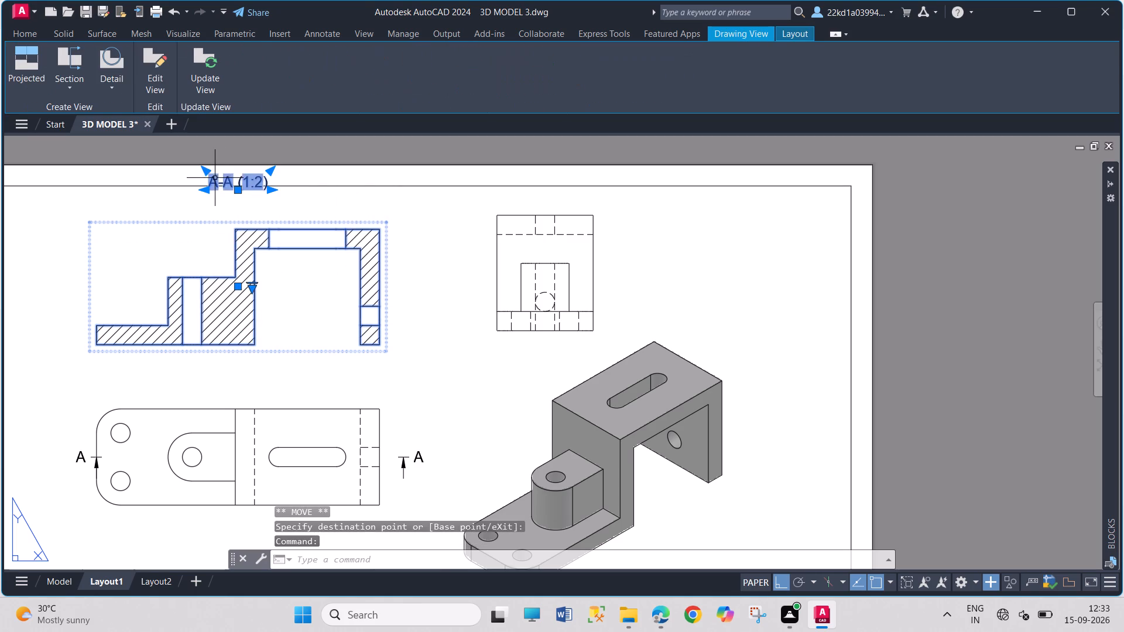
click(239, 194)
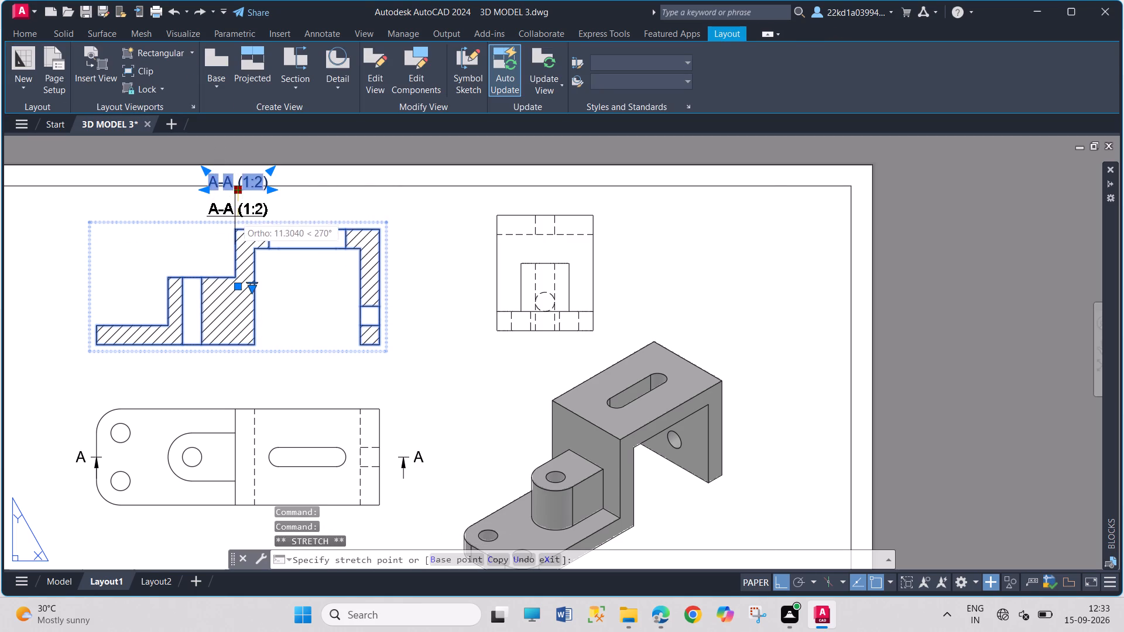
click(235, 209)
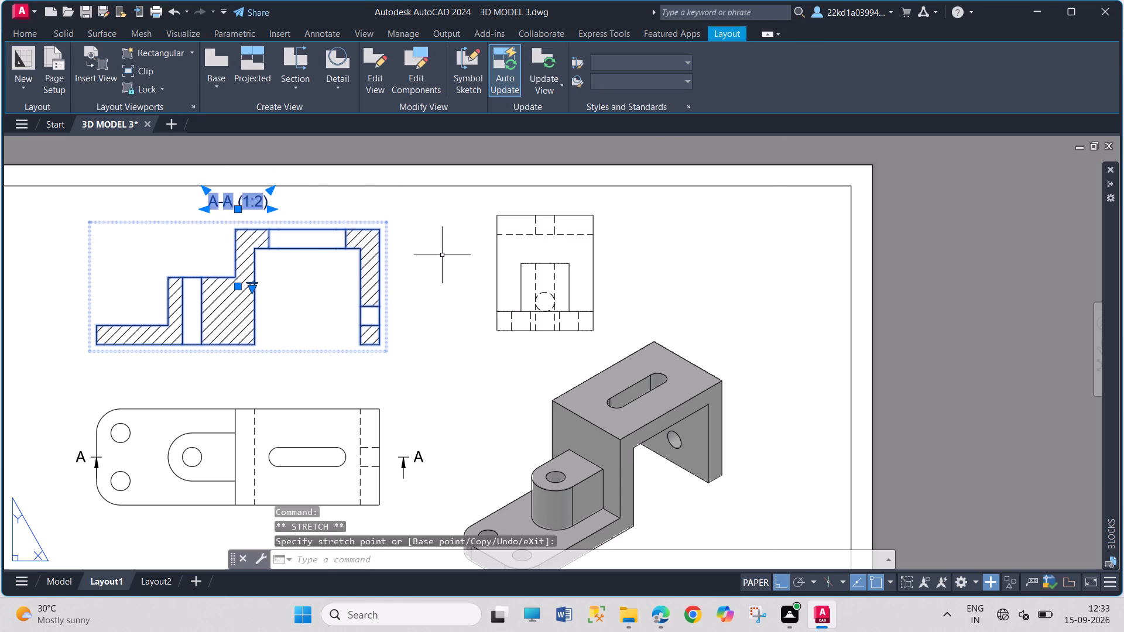
key(Escape)
key(Escape)
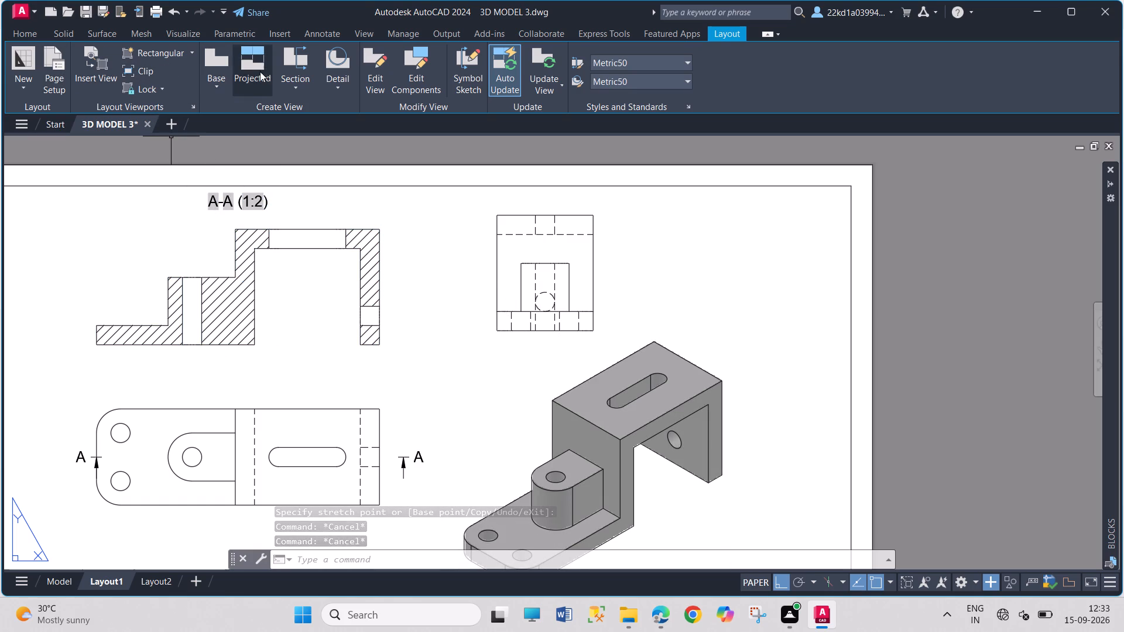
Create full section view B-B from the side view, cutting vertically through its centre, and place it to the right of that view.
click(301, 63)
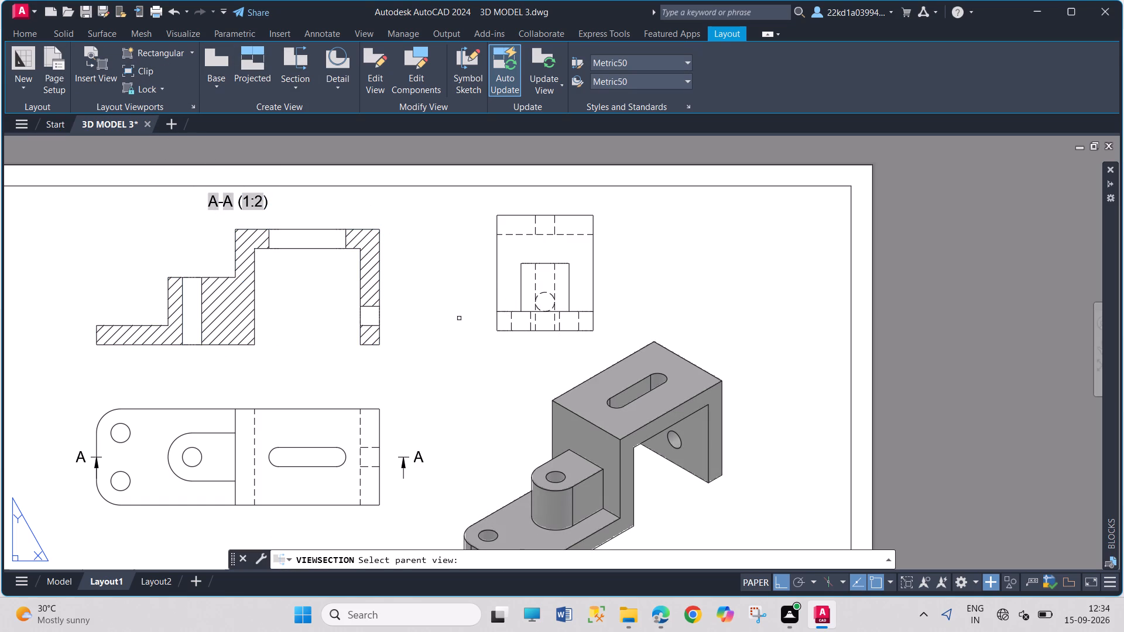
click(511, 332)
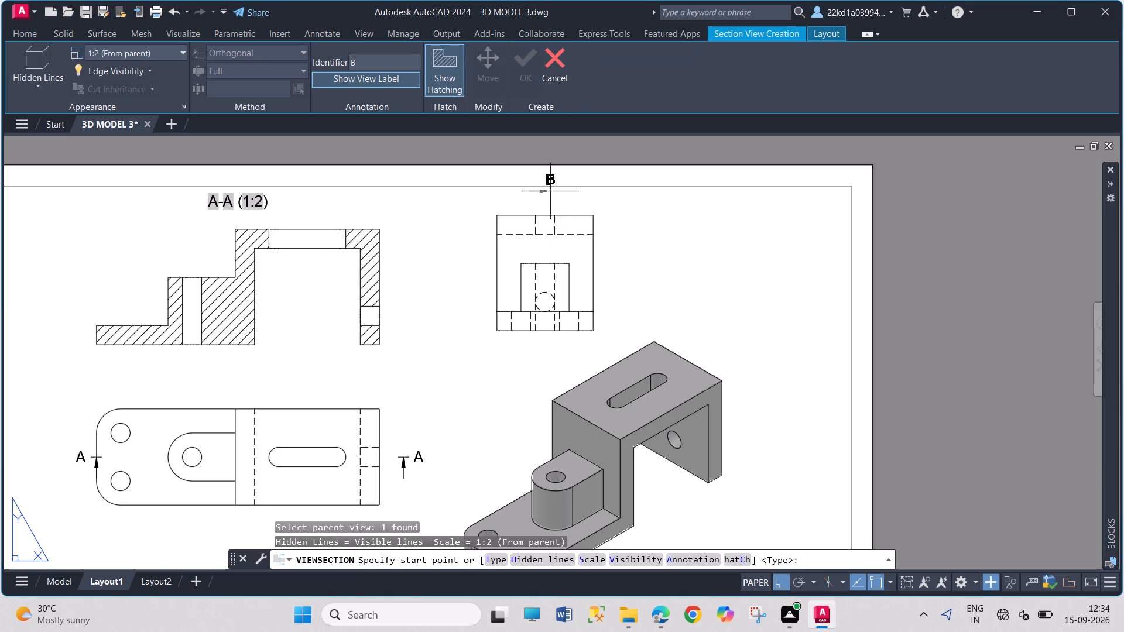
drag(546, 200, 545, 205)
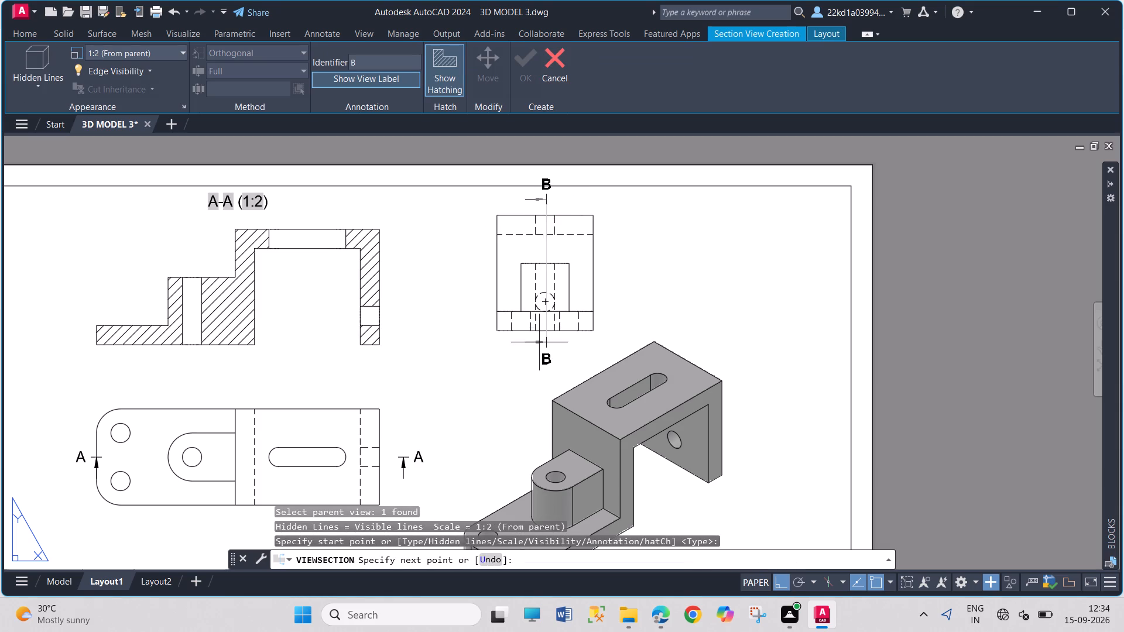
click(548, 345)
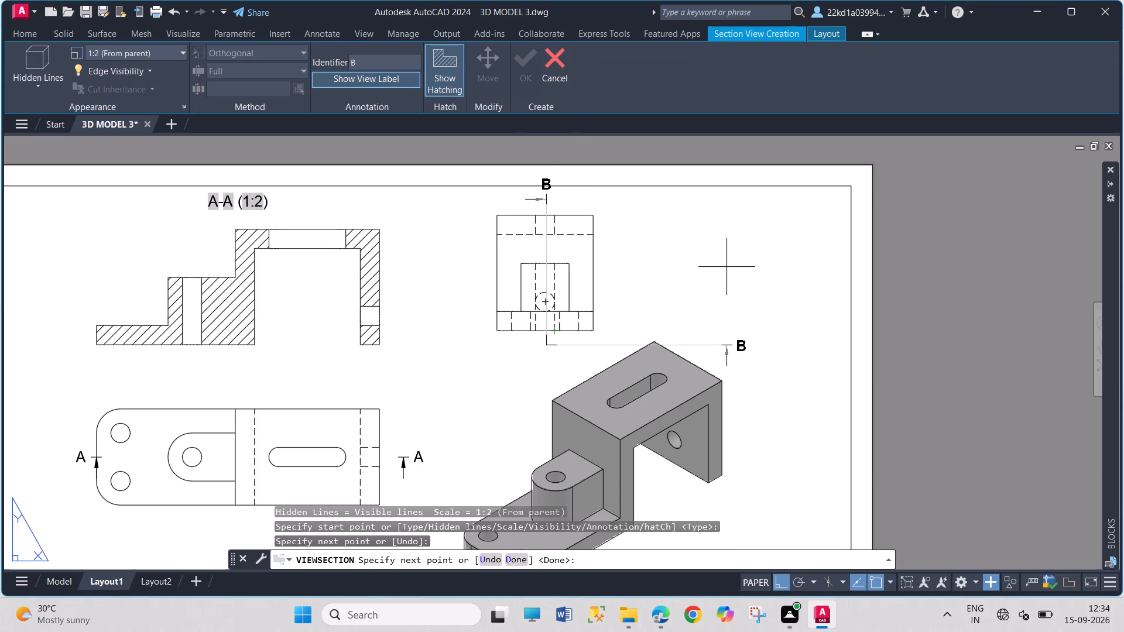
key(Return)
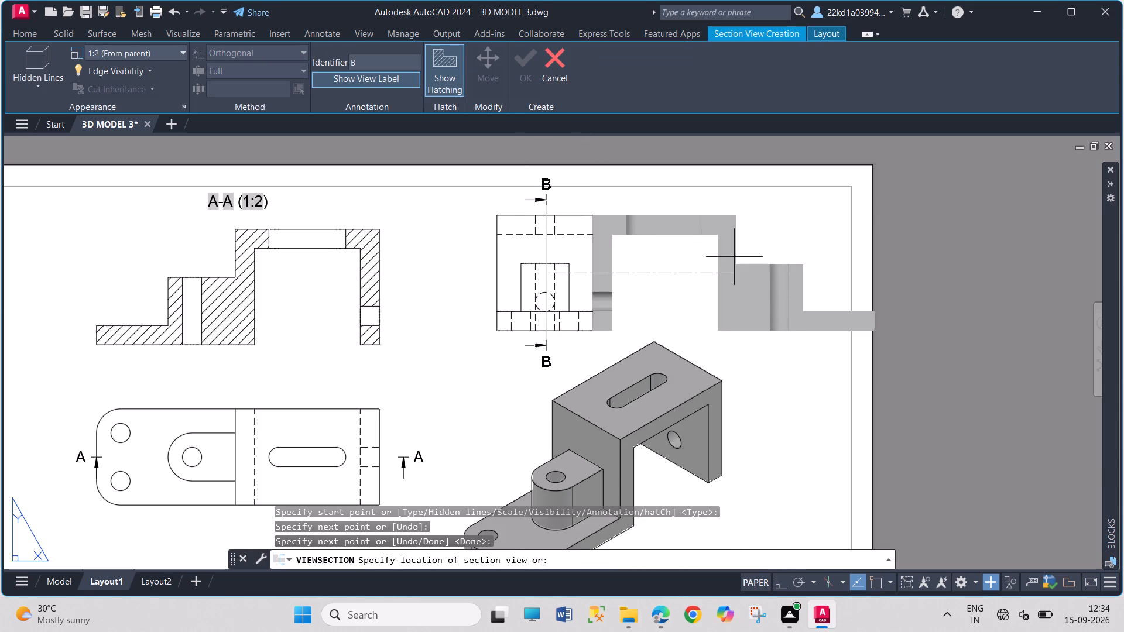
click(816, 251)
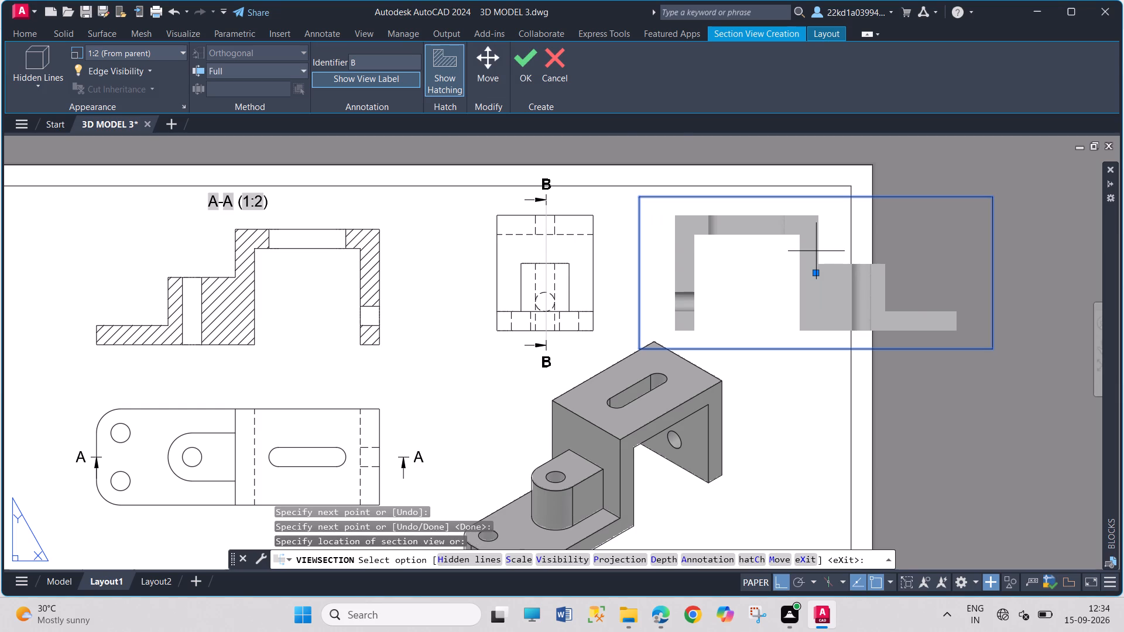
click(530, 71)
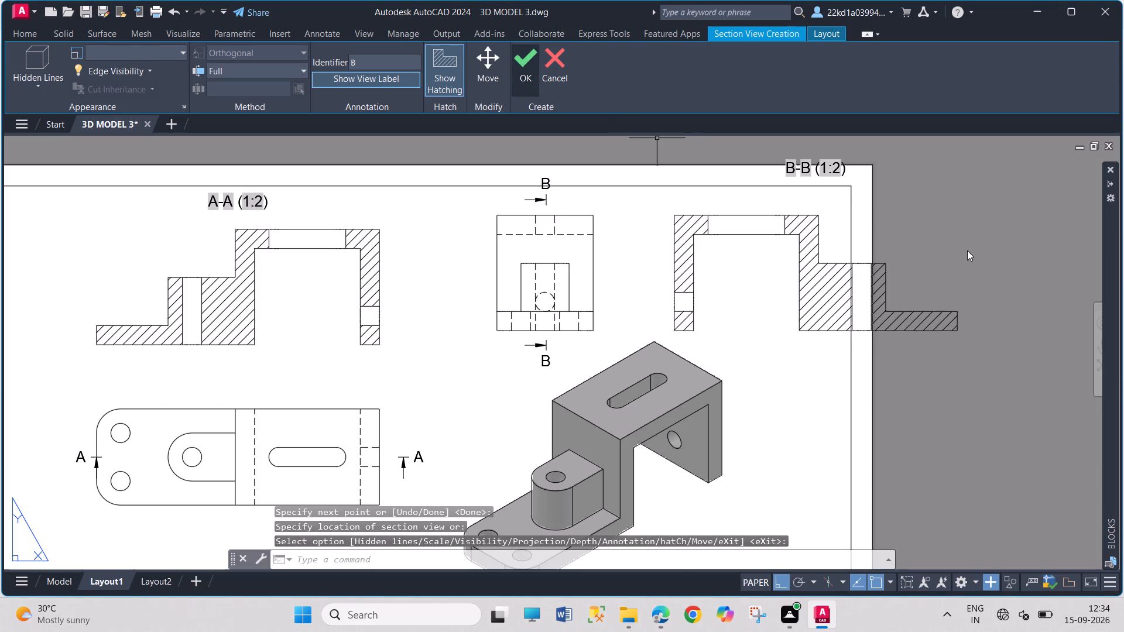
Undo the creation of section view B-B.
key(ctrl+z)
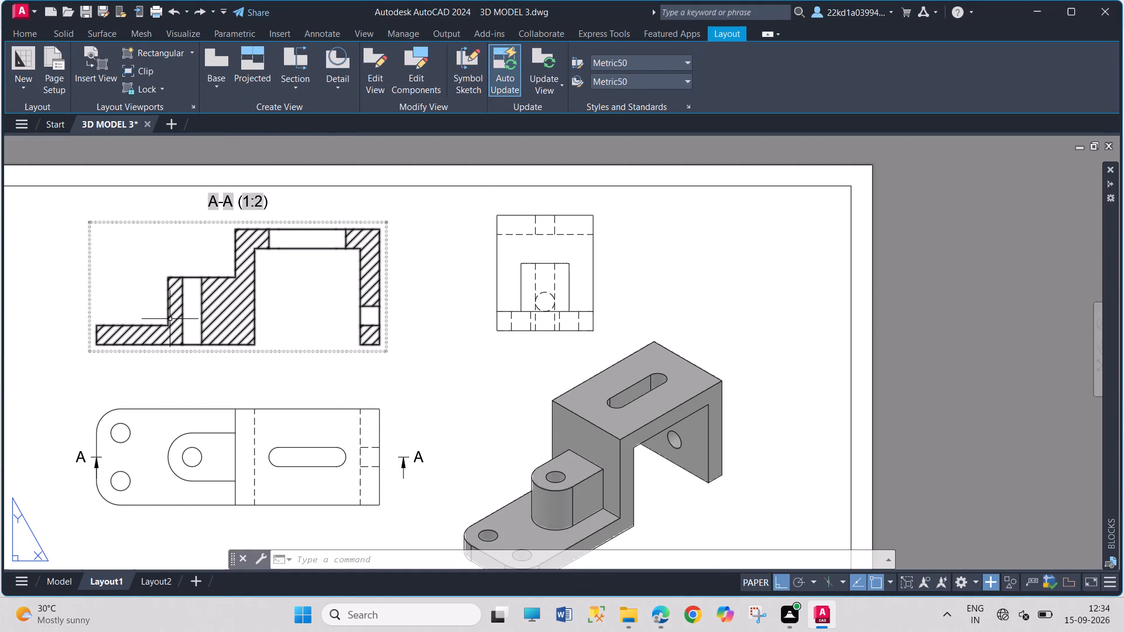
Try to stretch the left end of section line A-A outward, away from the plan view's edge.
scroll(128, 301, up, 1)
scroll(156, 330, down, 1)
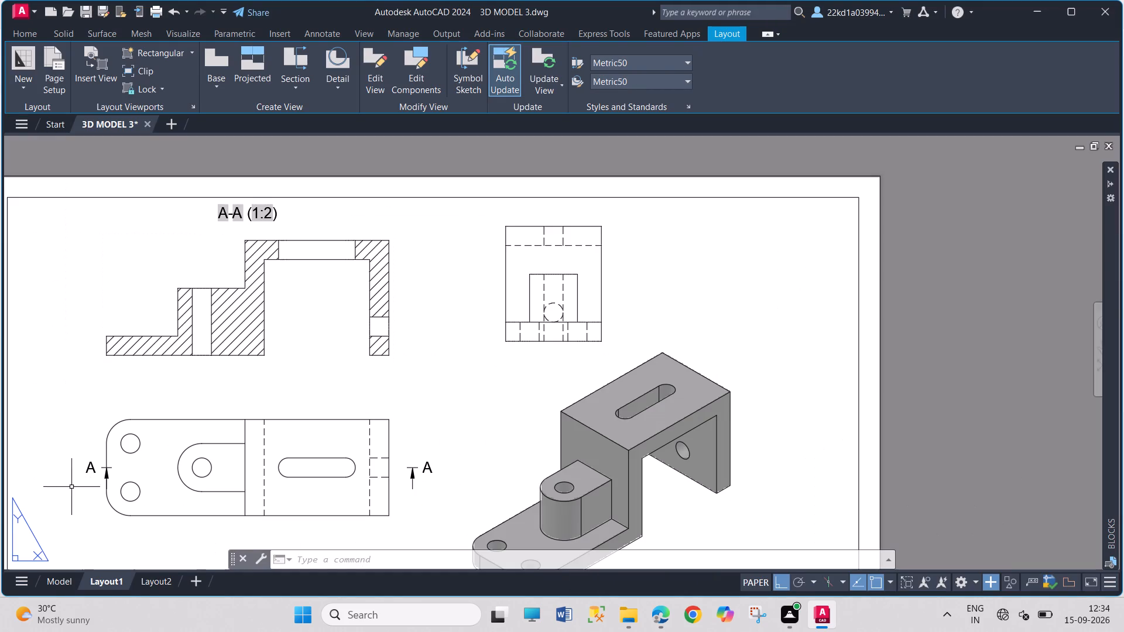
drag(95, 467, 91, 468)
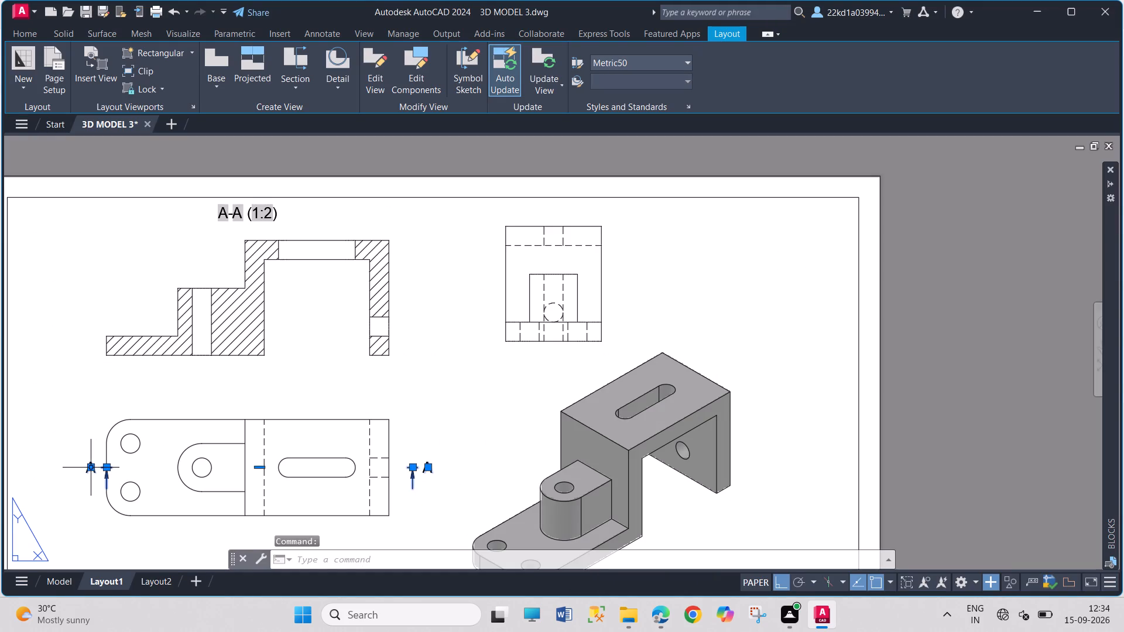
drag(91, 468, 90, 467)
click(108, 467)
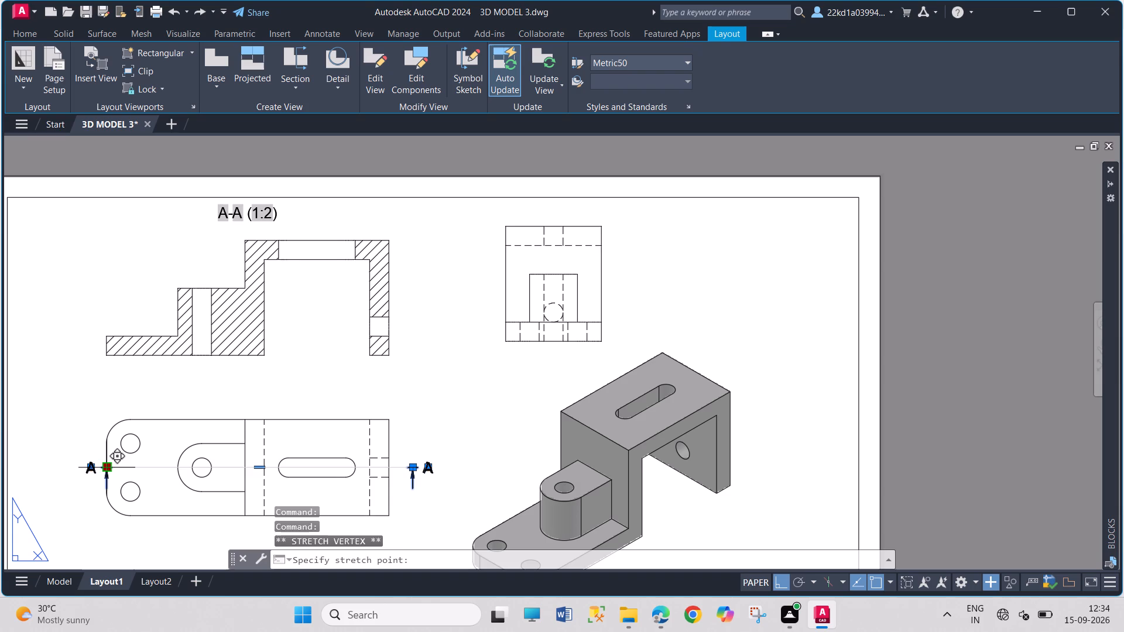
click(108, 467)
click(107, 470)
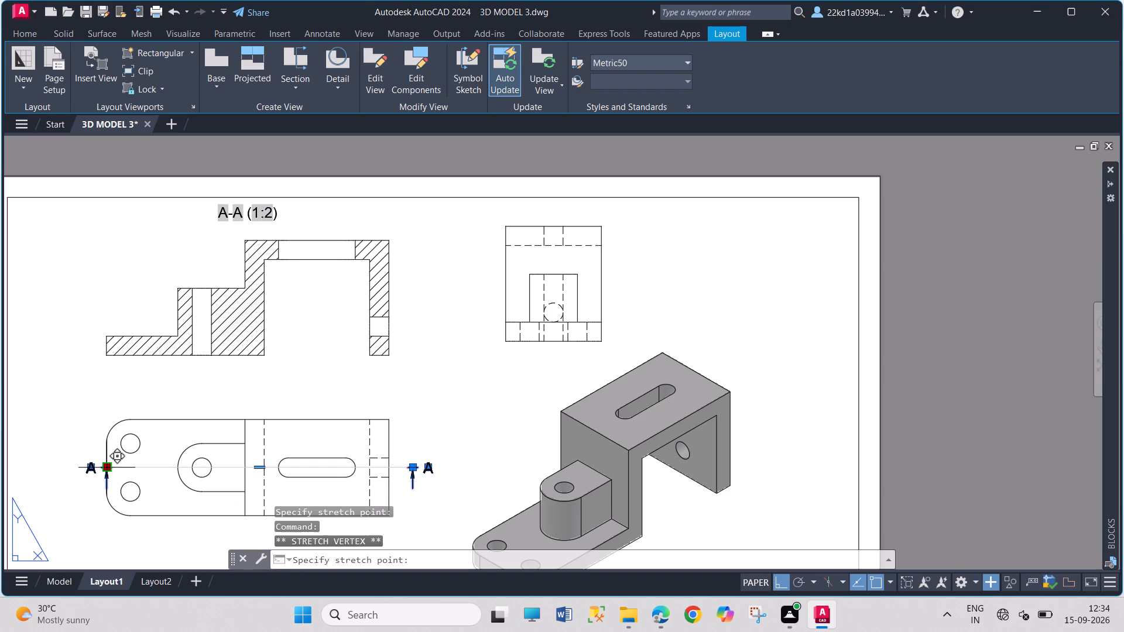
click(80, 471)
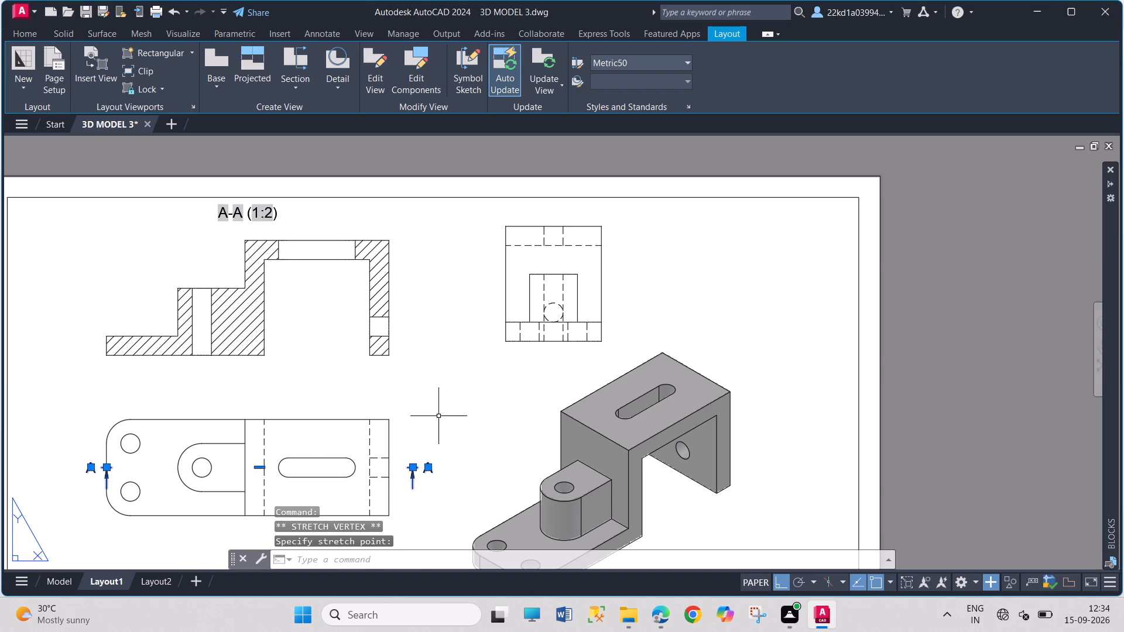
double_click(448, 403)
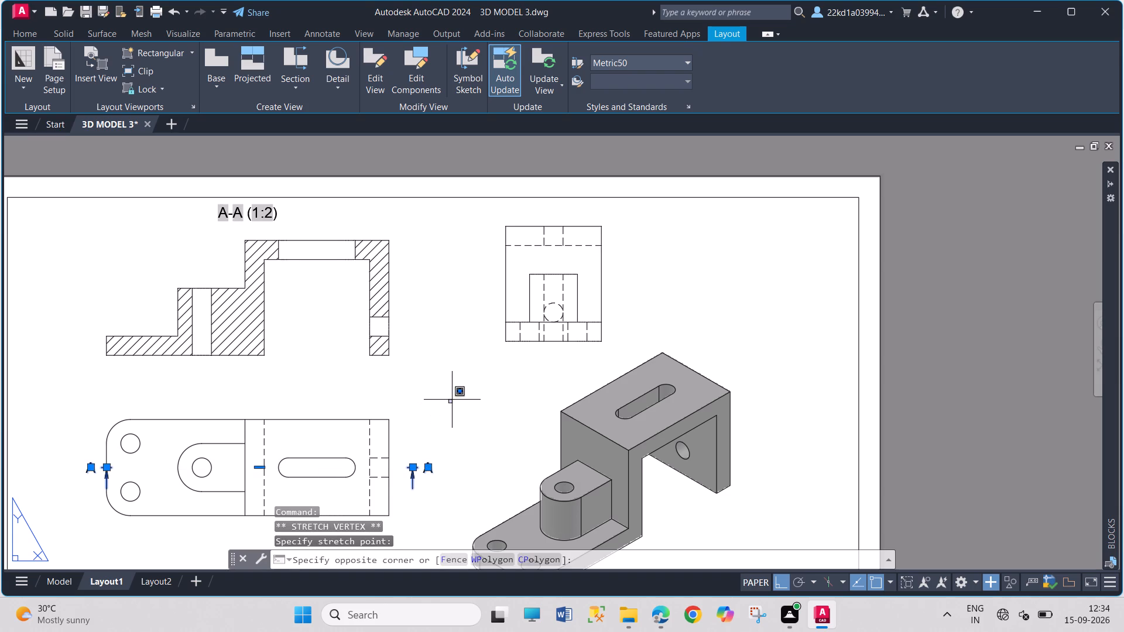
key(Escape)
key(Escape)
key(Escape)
Dimension the base plate's thickness at the left end of section view A-A, placing the dimension outside the plate.
scroll(324, 193, up, 1)
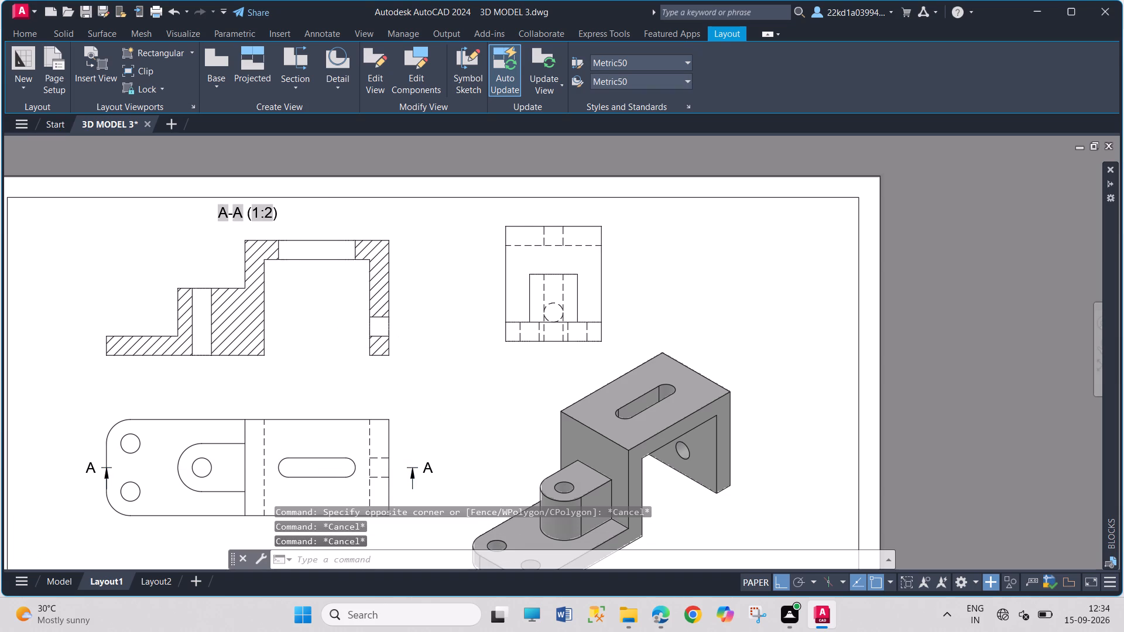
scroll(324, 193, down, 1)
scroll(157, 158, up, 1)
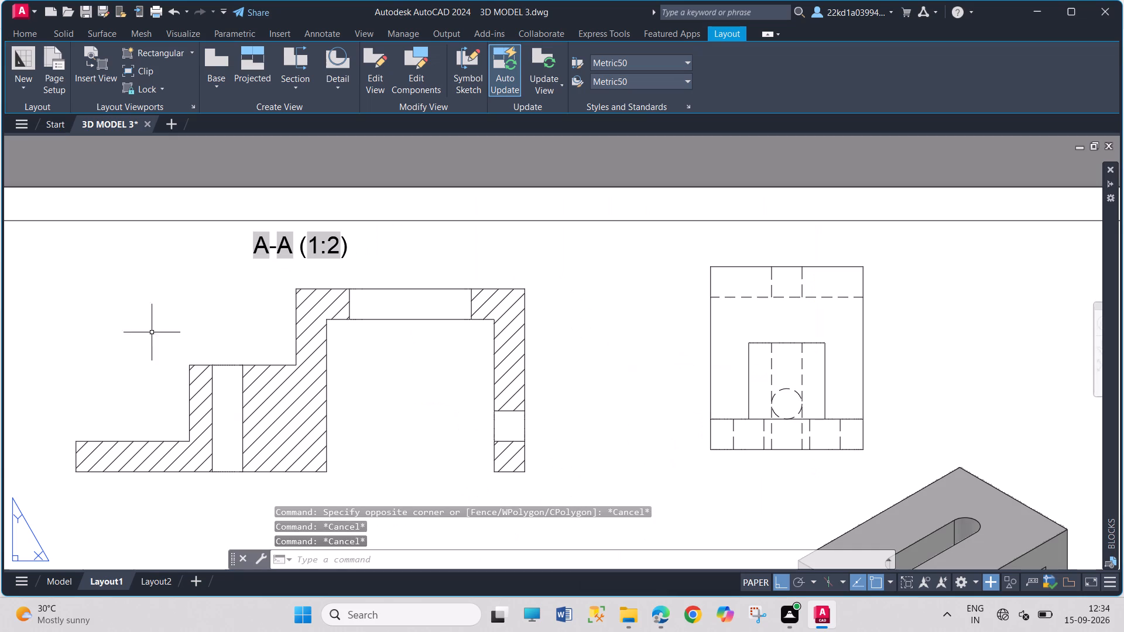
scroll(163, 420, down, 2)
scroll(66, 428, up, 1)
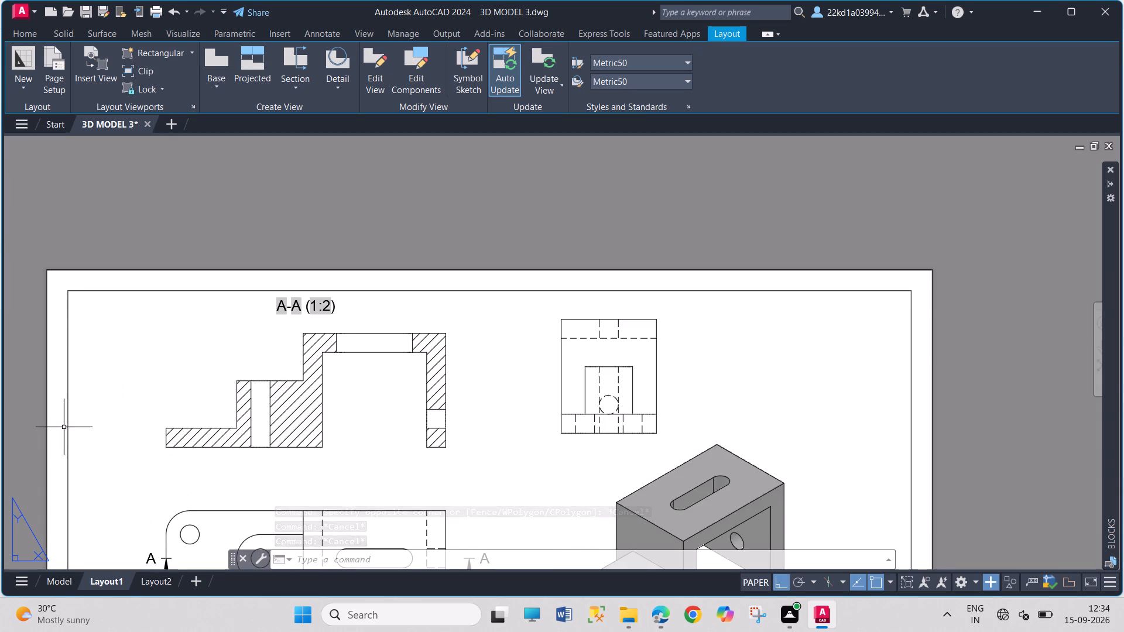
text(dim)
key(Return)
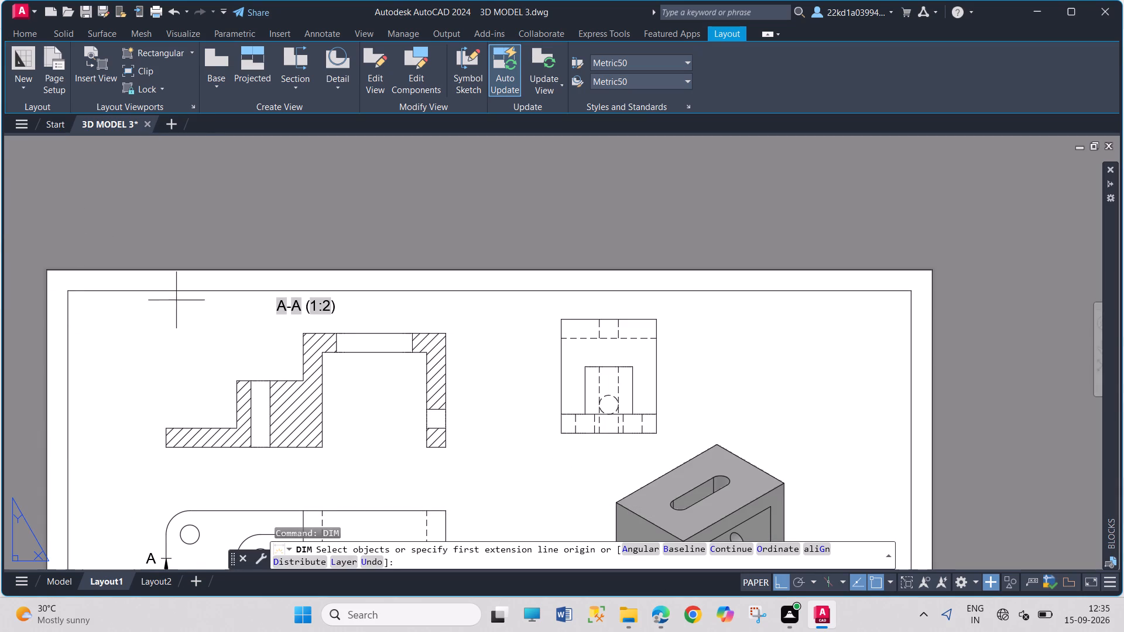
click(168, 445)
click(167, 428)
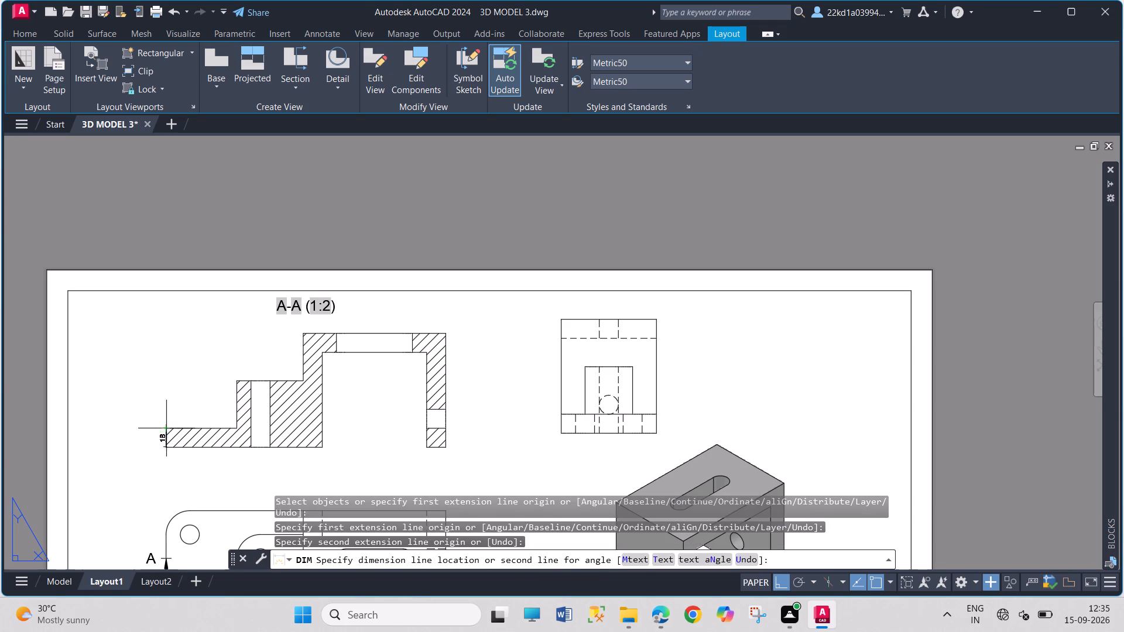
click(141, 404)
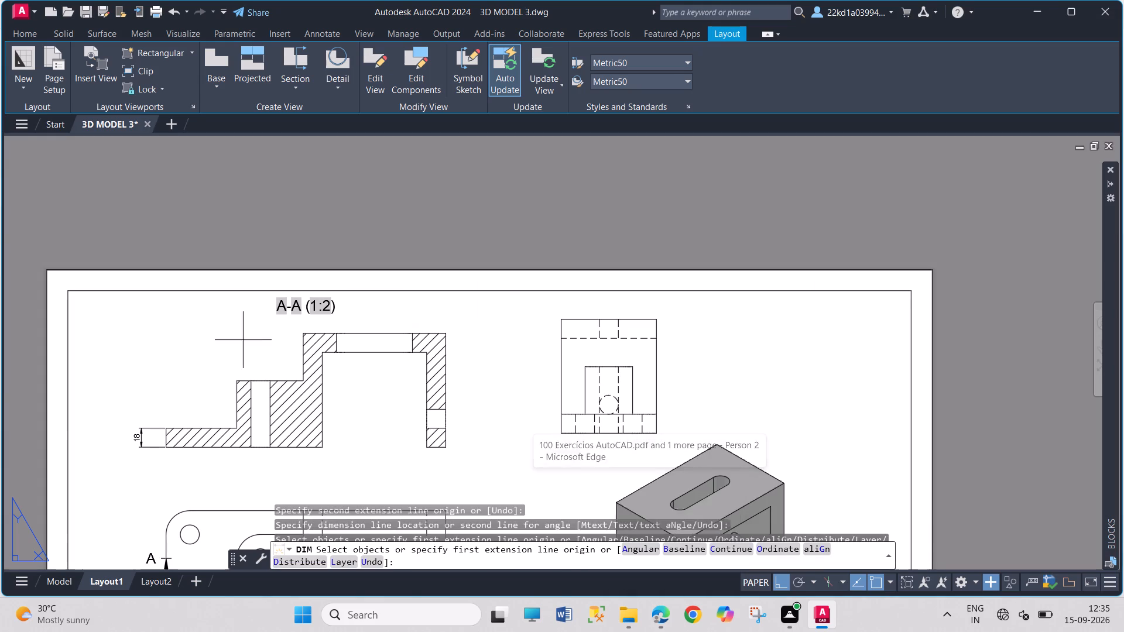
Dimension the boss height above the base plate in section view A-A, placing the dimension to the left of the boss.
scroll(260, 419, up, 1)
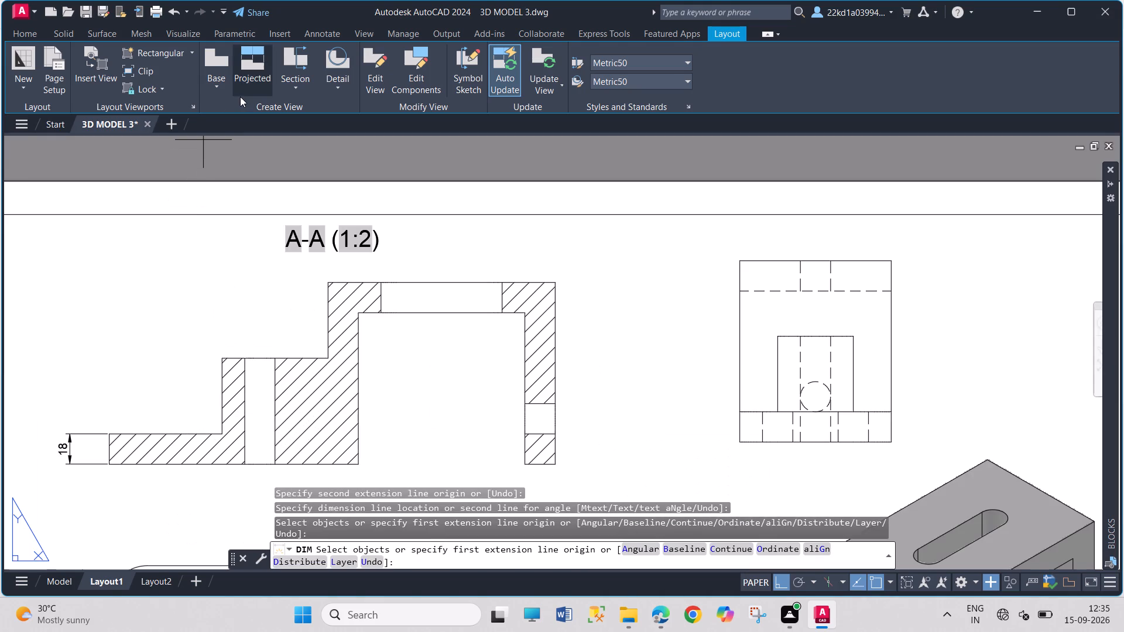
text(dim)
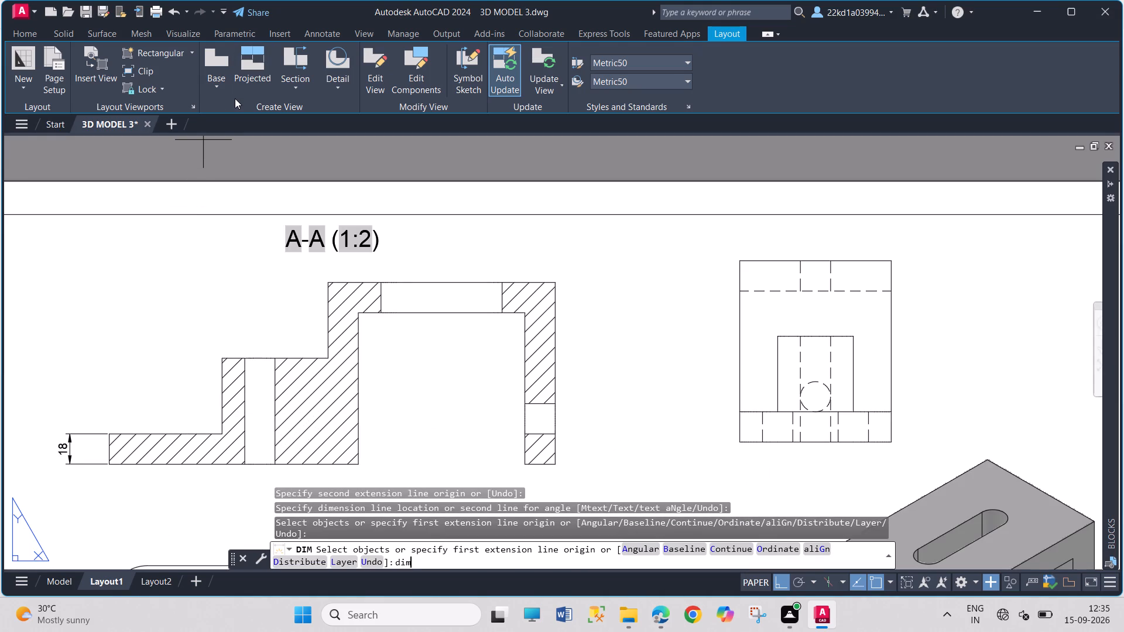
key(Return)
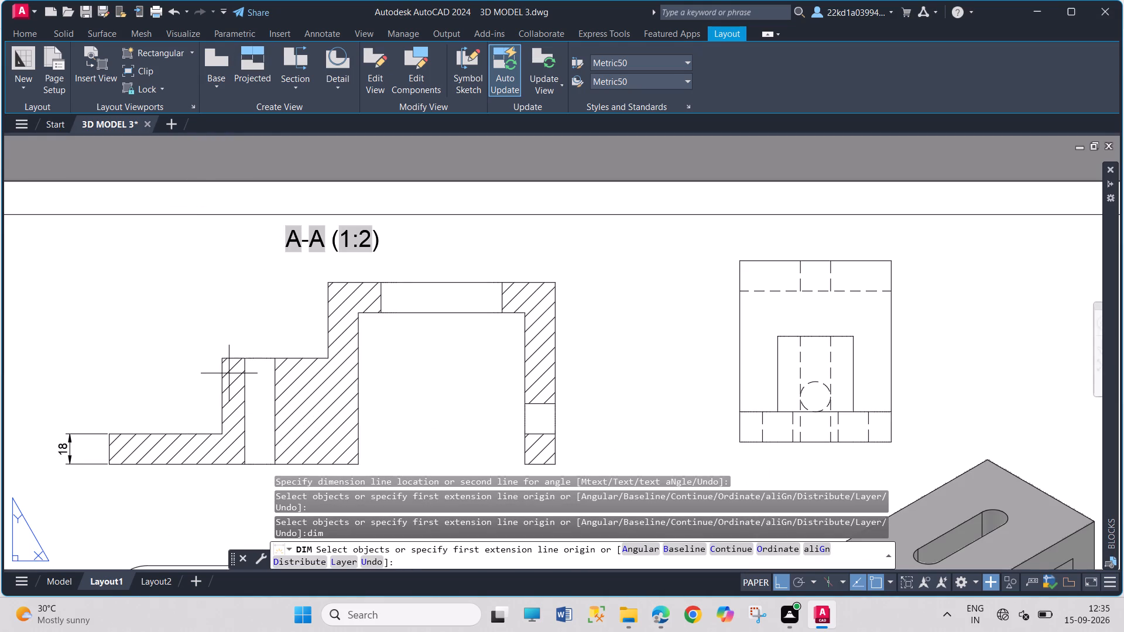
click(221, 356)
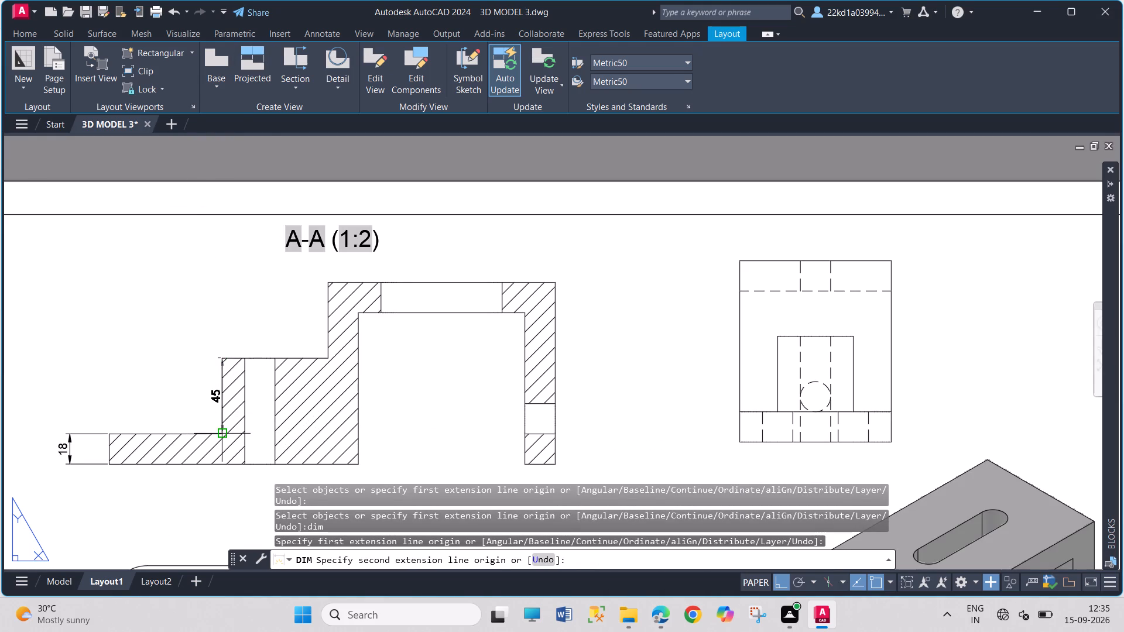
click(221, 435)
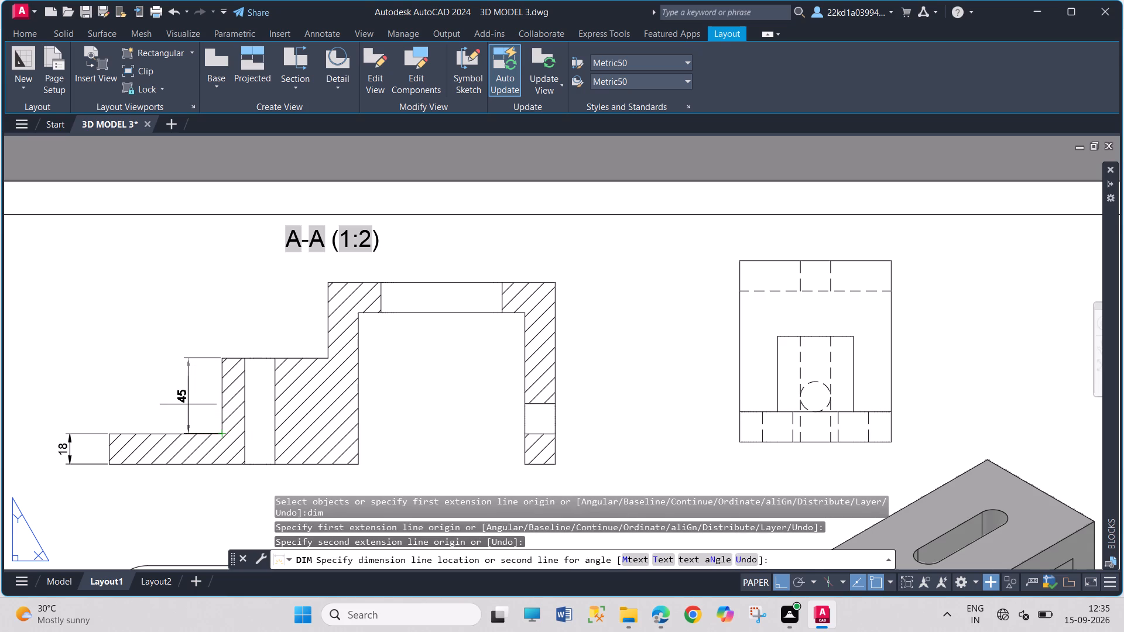
click(187, 400)
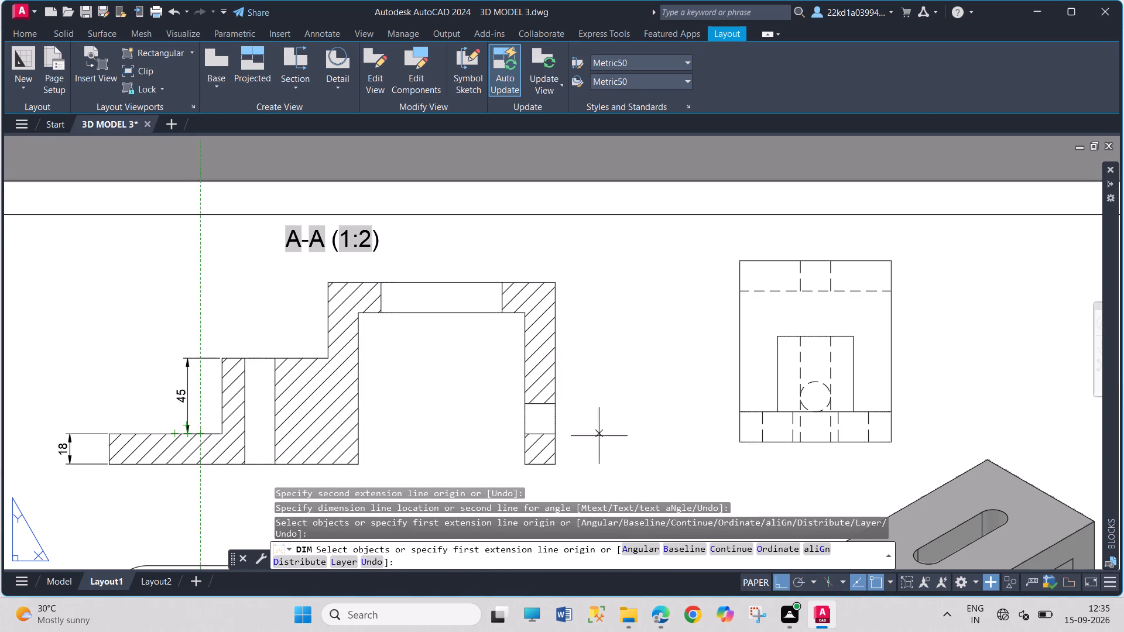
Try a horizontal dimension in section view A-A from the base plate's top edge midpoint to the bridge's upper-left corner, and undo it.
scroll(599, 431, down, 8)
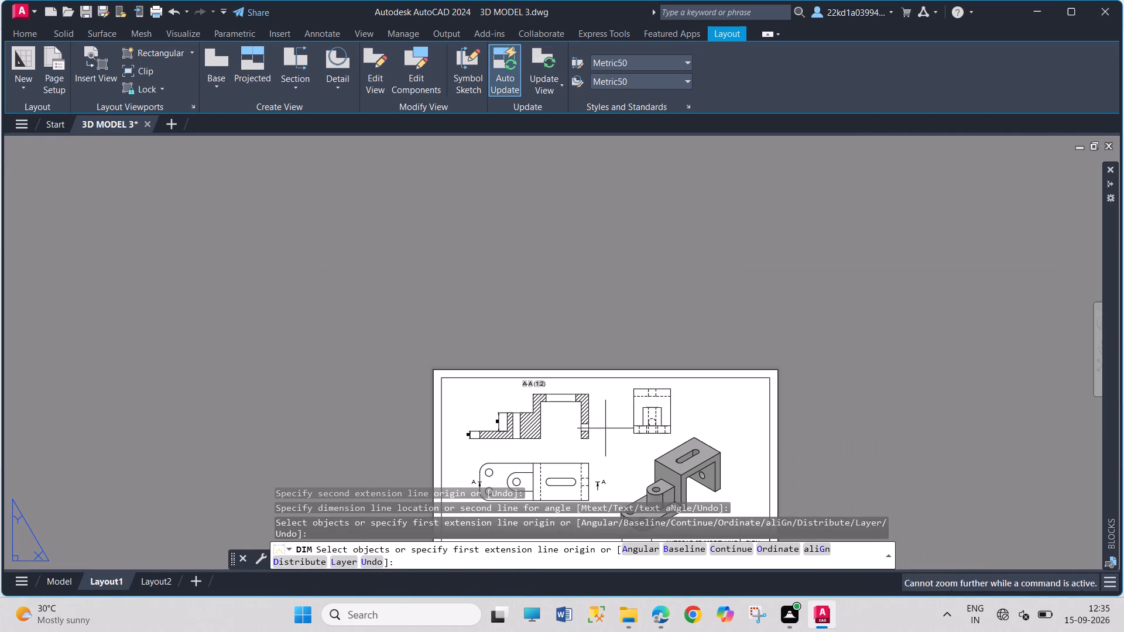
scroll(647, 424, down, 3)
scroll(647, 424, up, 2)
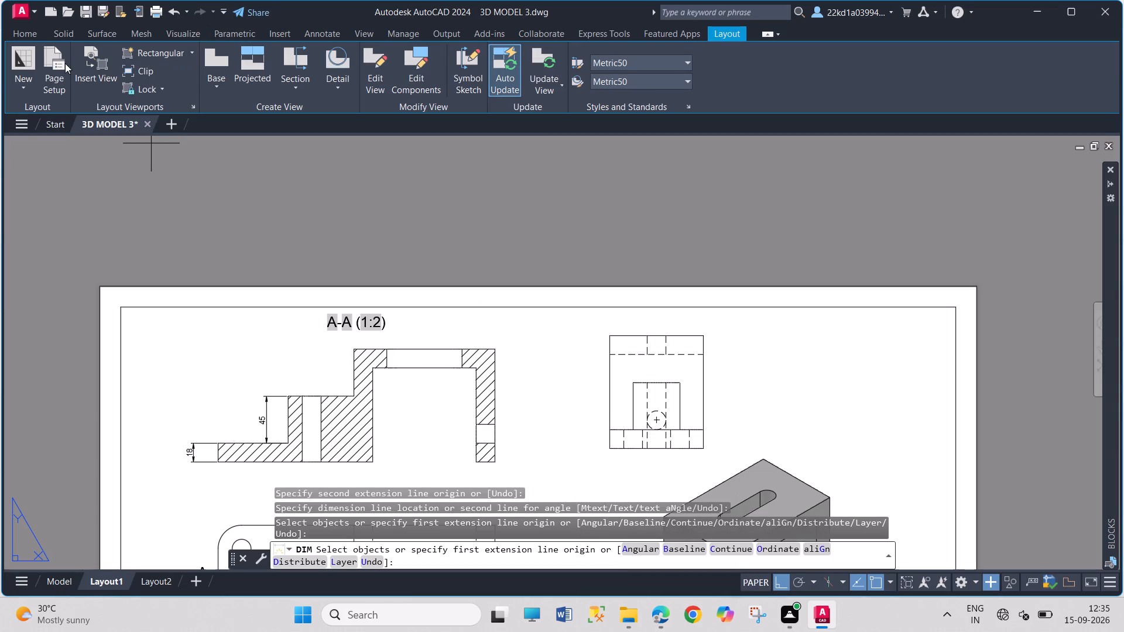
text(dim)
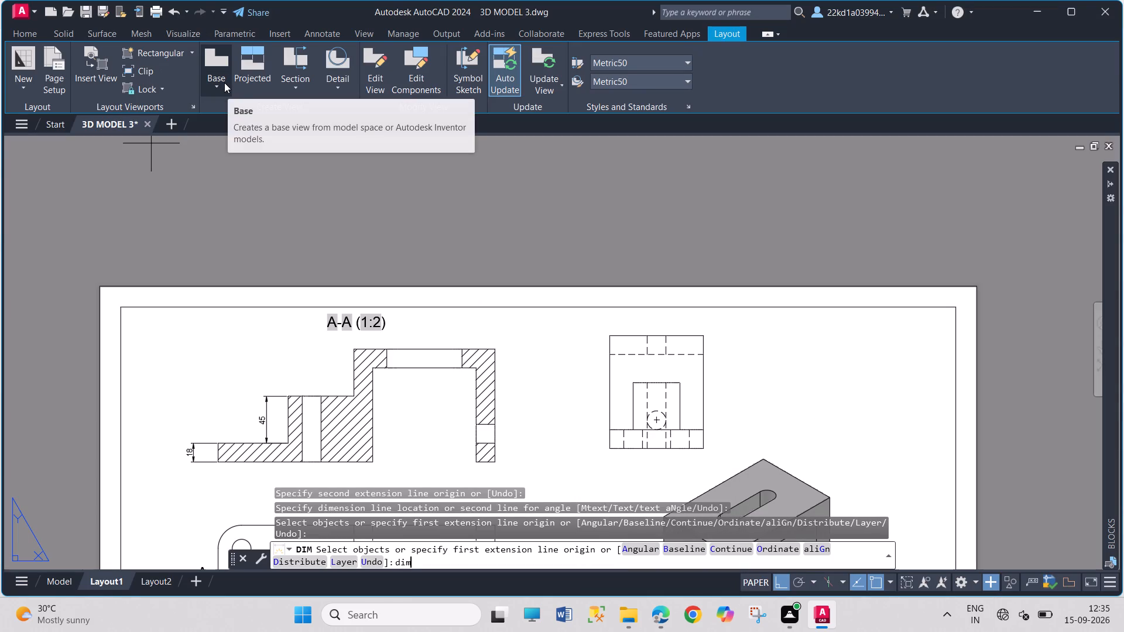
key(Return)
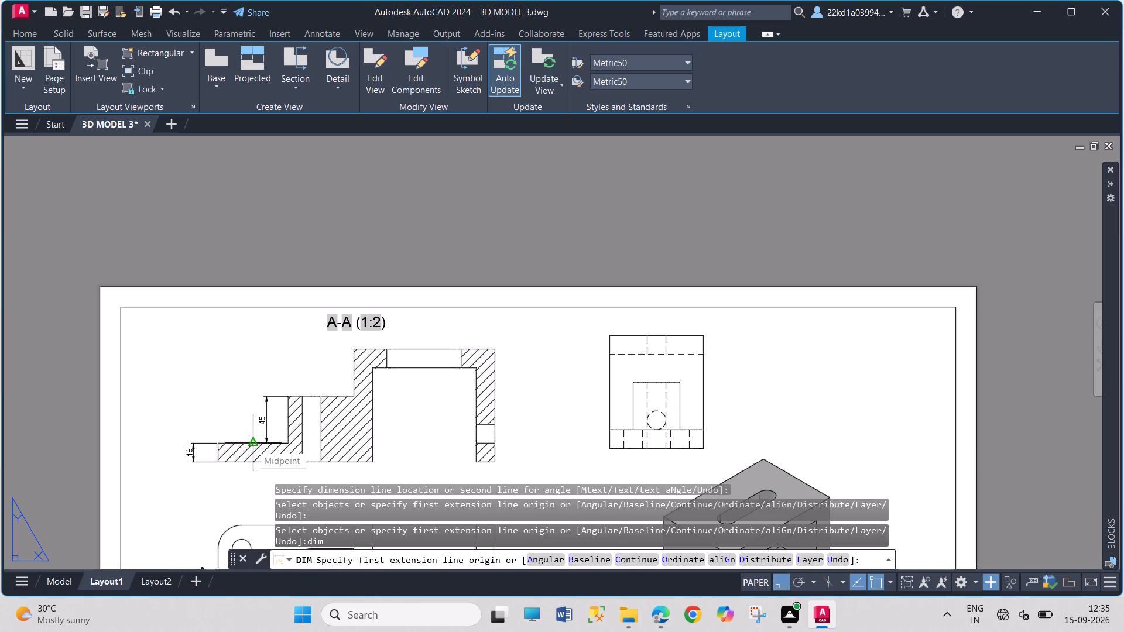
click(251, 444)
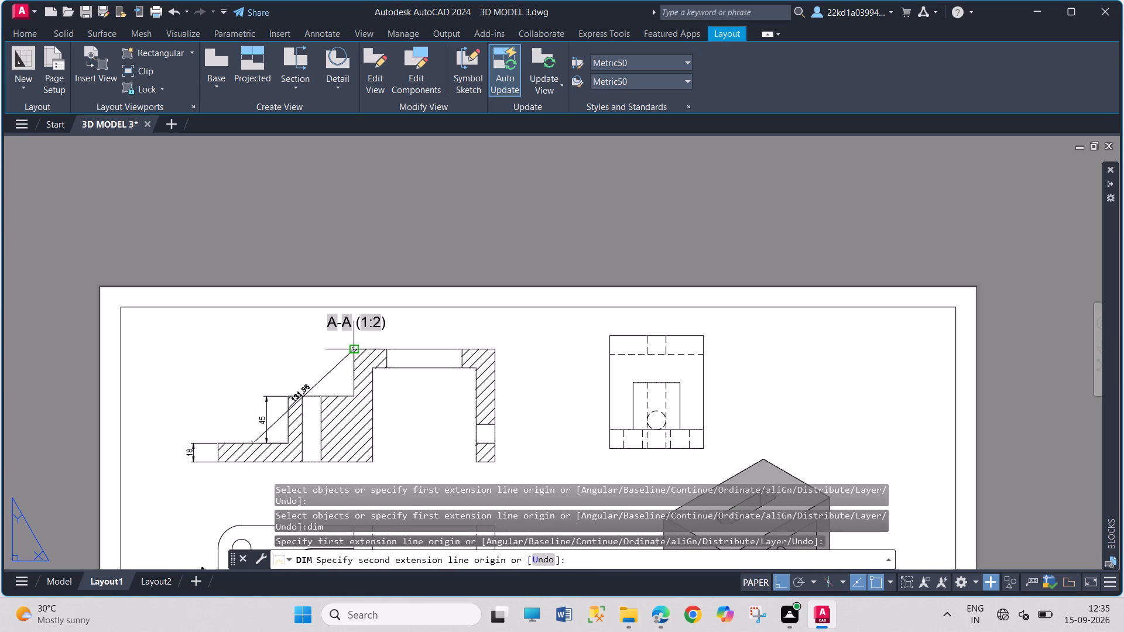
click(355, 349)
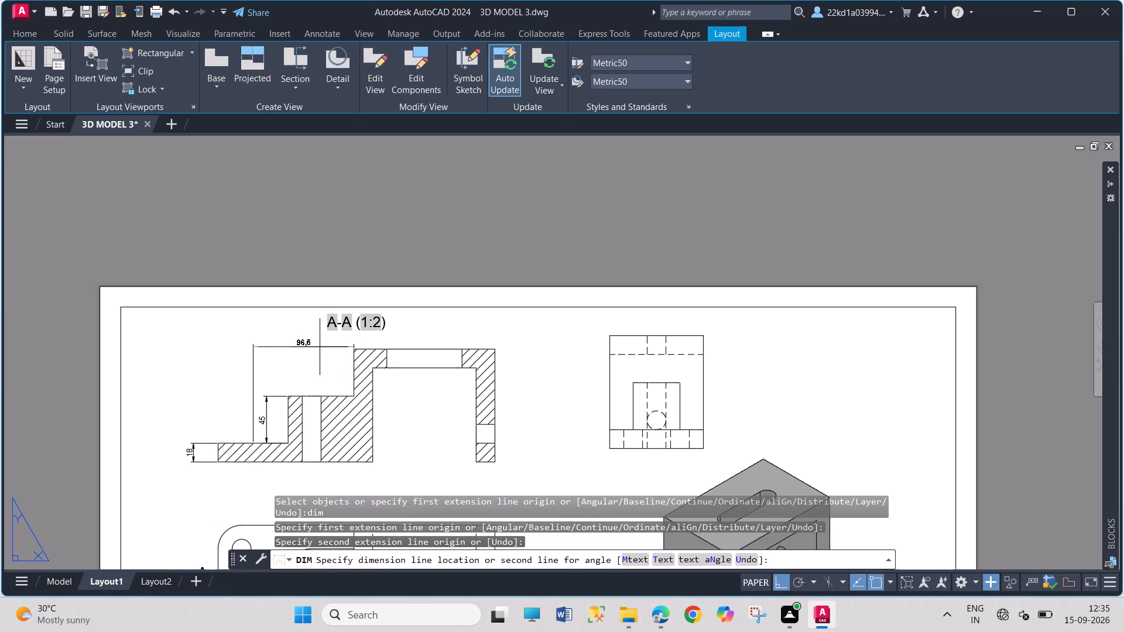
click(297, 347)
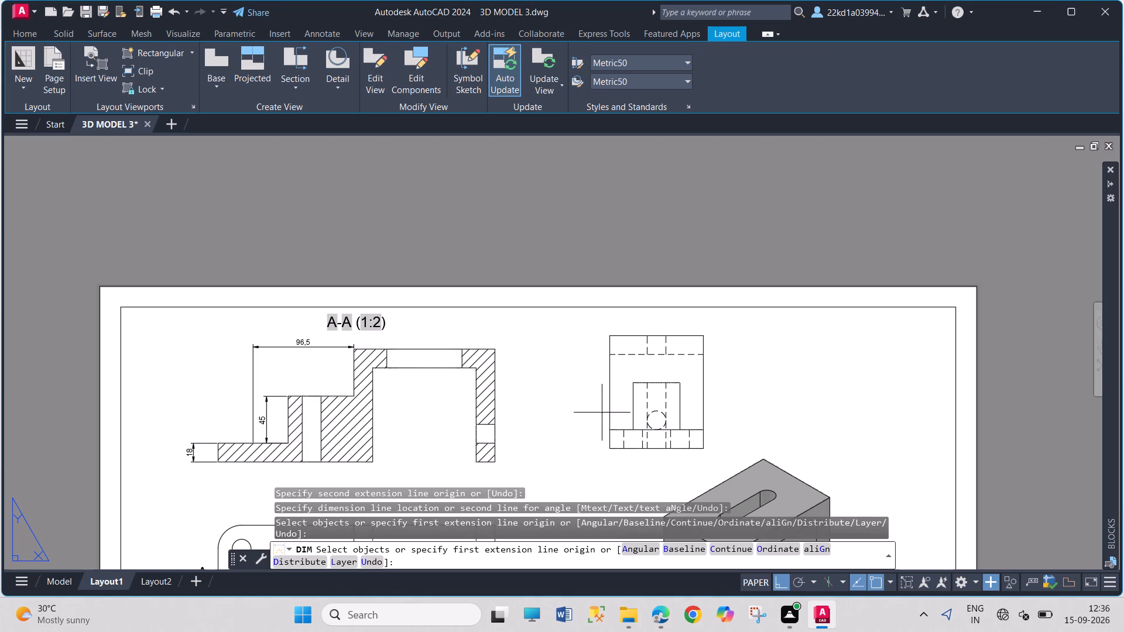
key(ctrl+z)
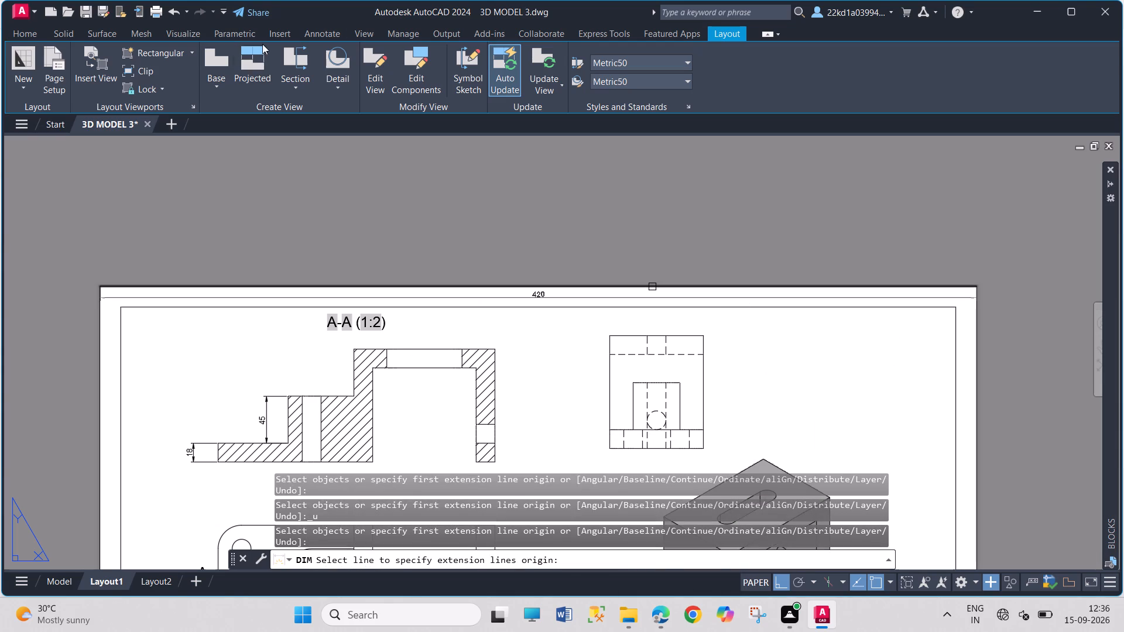
Dimension the overall height of section view A-A along the right leg's outer face, placing the dimension to its right.
scroll(451, 287, down, 2)
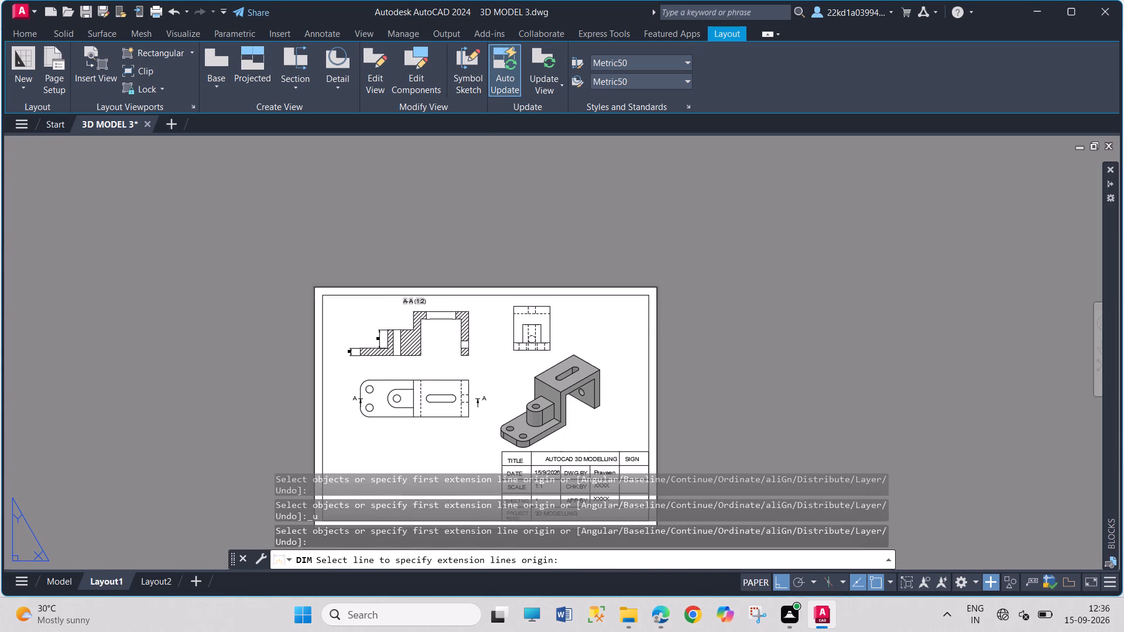
scroll(400, 389, up, 1)
scroll(409, 278, up, 1)
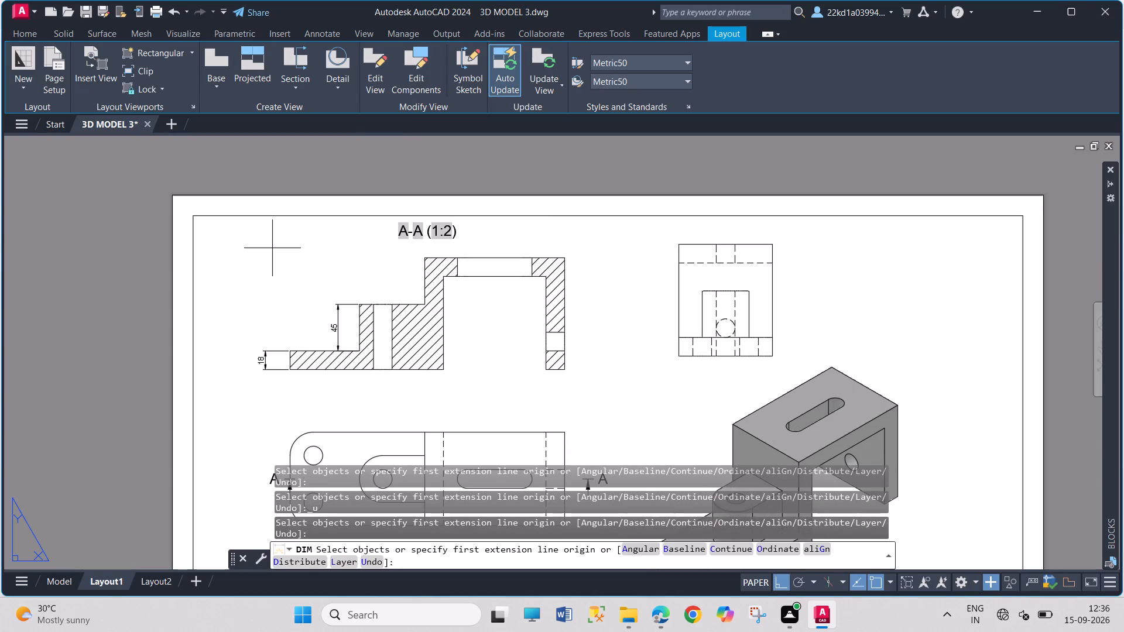
click(568, 371)
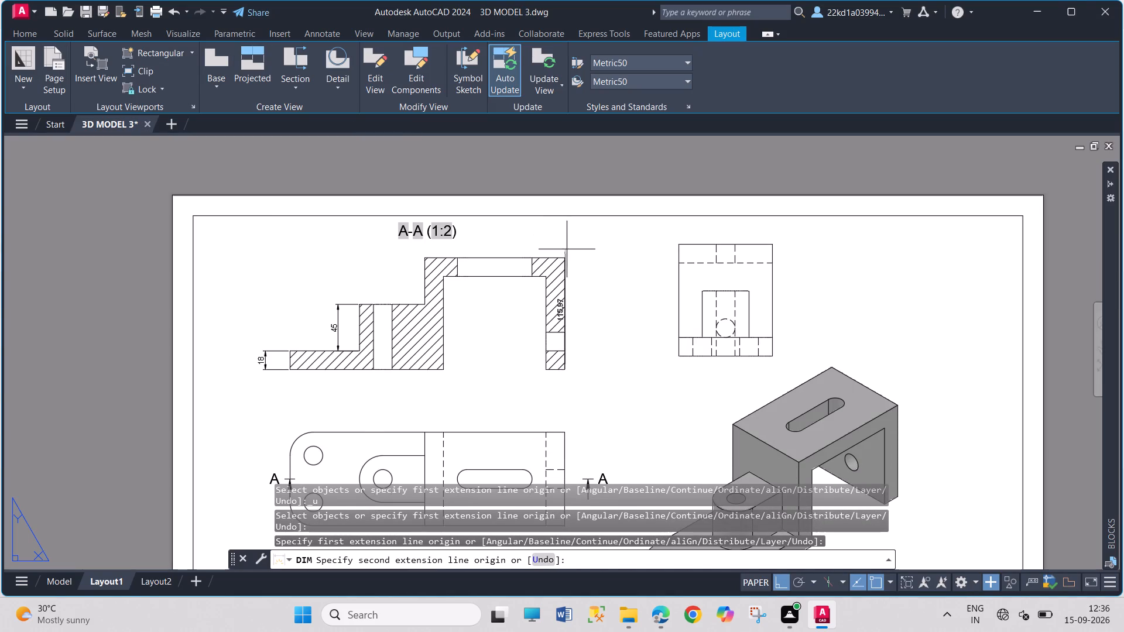
drag(567, 258, 568, 263)
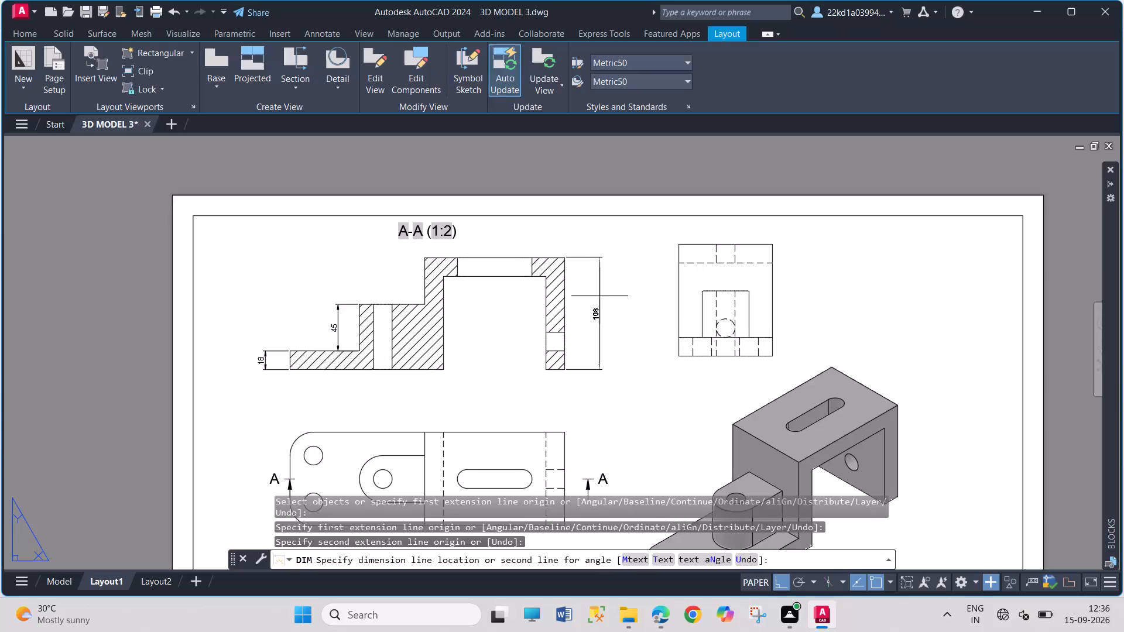
click(599, 296)
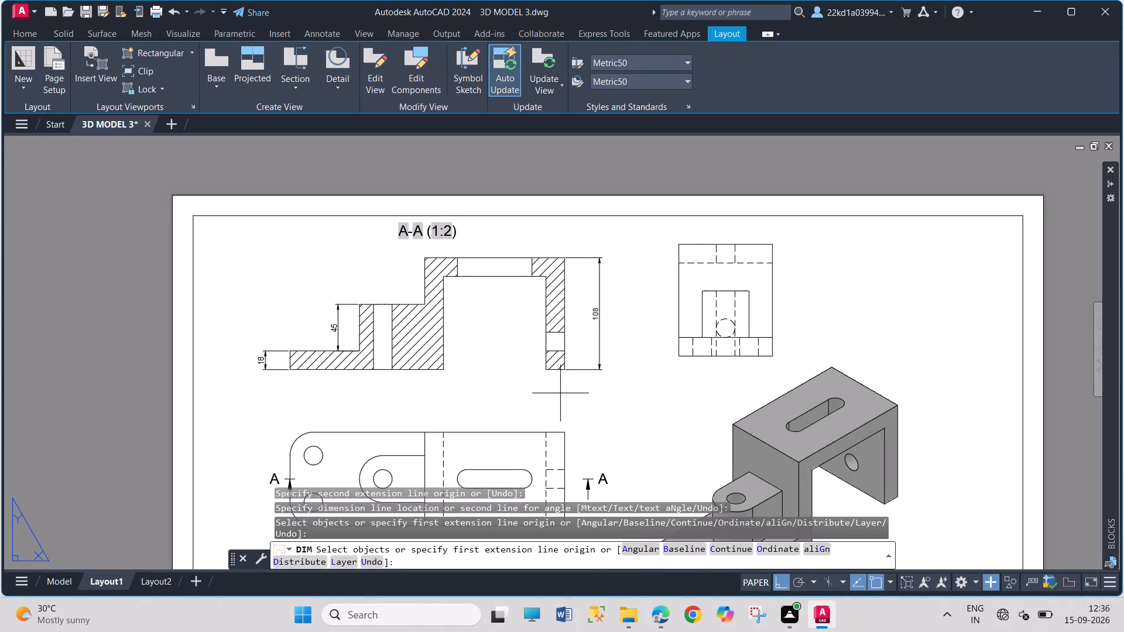
Dimension the right leg's thickness at its bottom edge in section view A-A, placing the dimension below the leg.
click(549, 370)
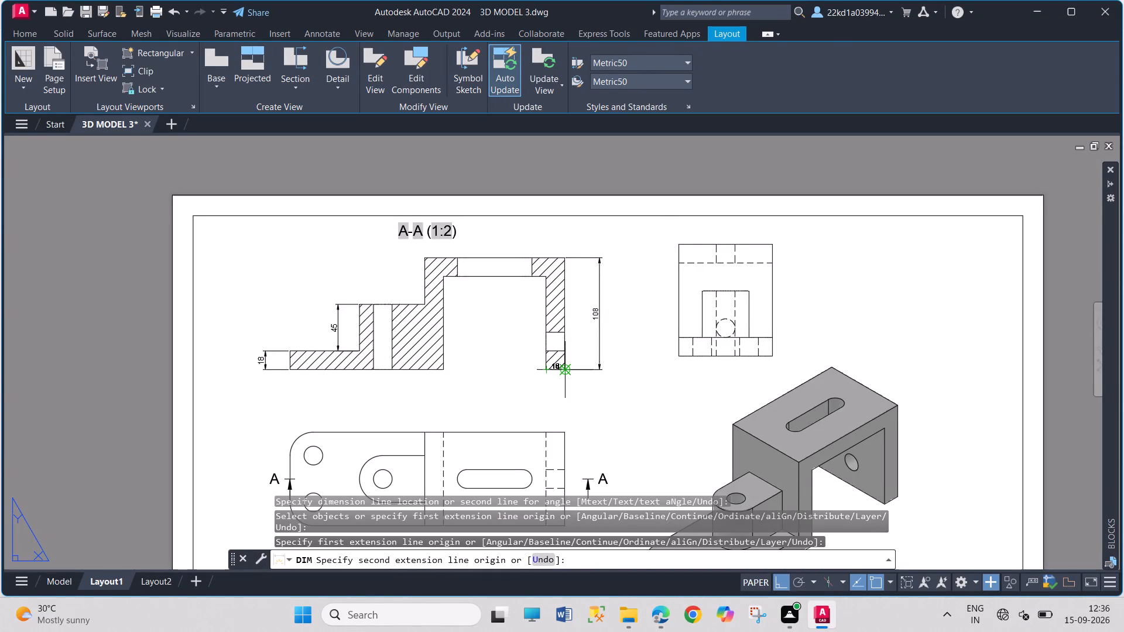
click(566, 371)
click(584, 389)
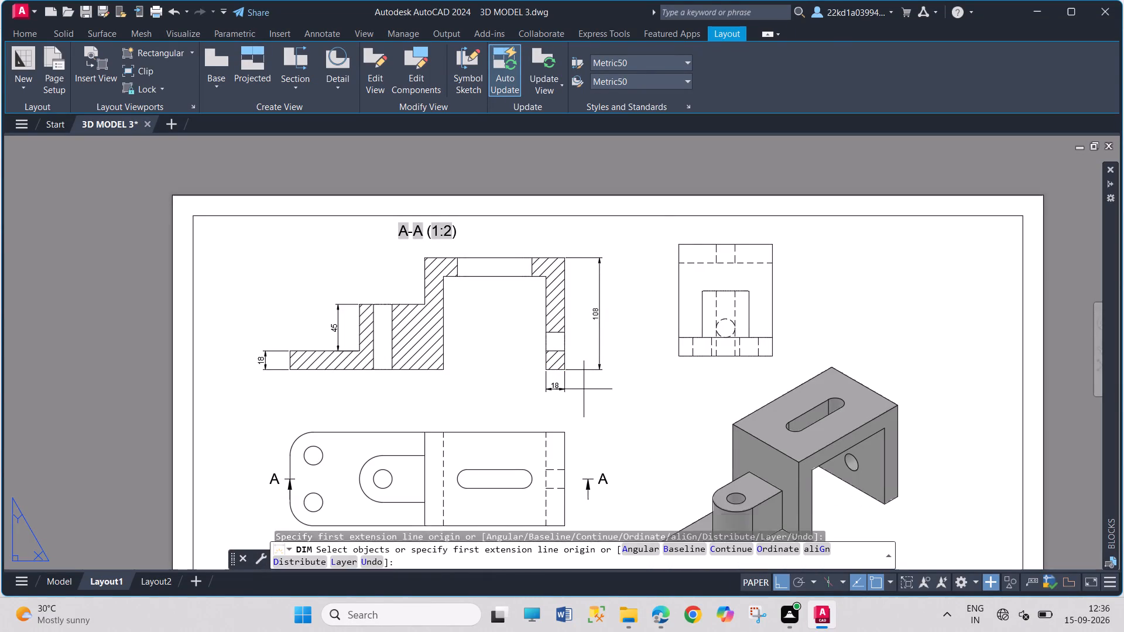
Dimension the distance from the top slot's centre to the right leg's outer face, placing the dimension above section view A-A.
scroll(536, 241, up, 2)
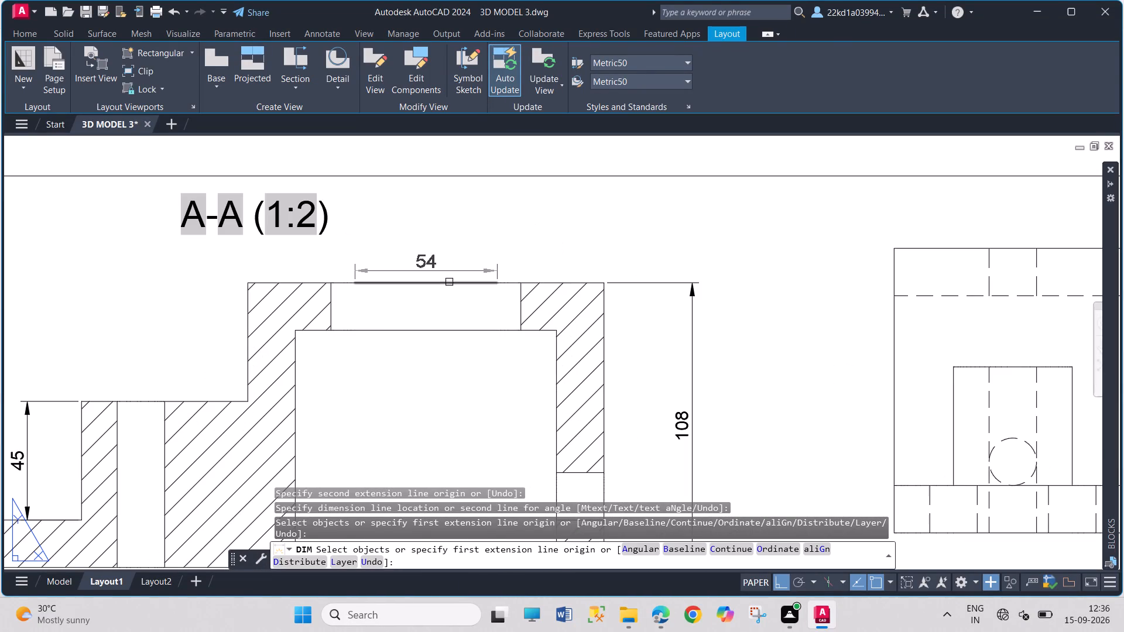
click(428, 281)
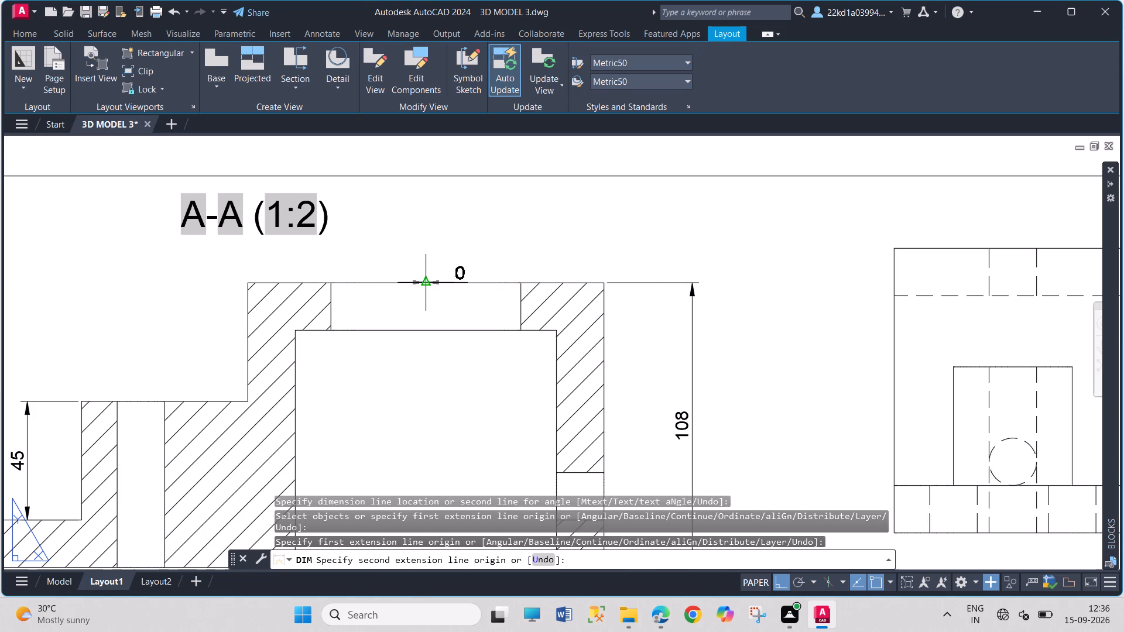
click(605, 284)
click(599, 249)
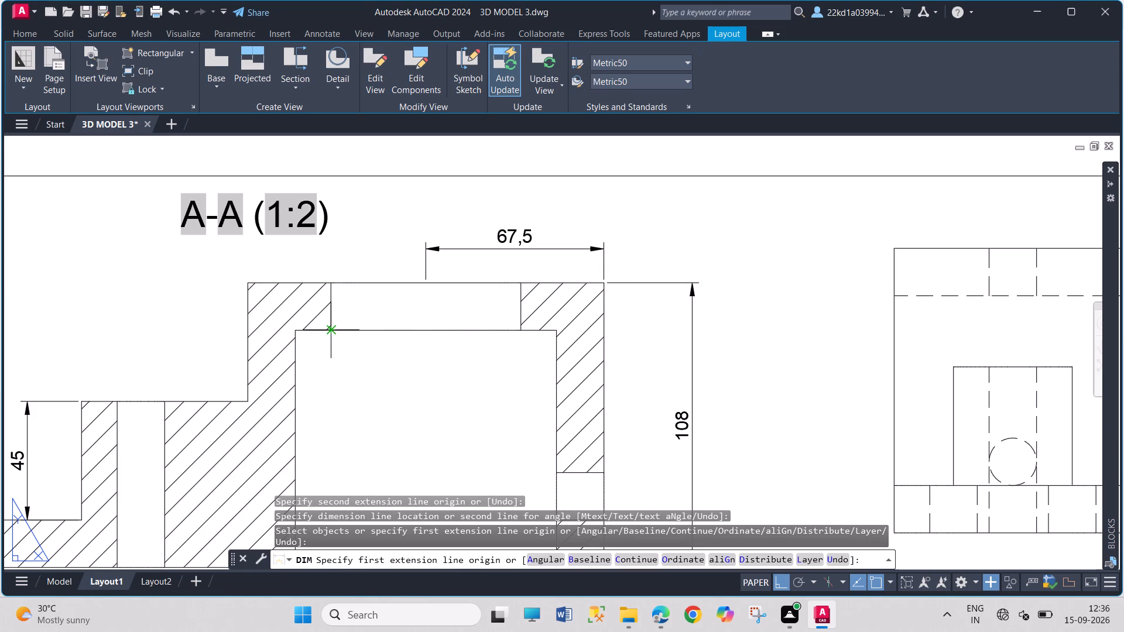
Dimension the top slot's length in section view A-A, placing the dimension just below the slot inside the opening.
drag(333, 330, 346, 332)
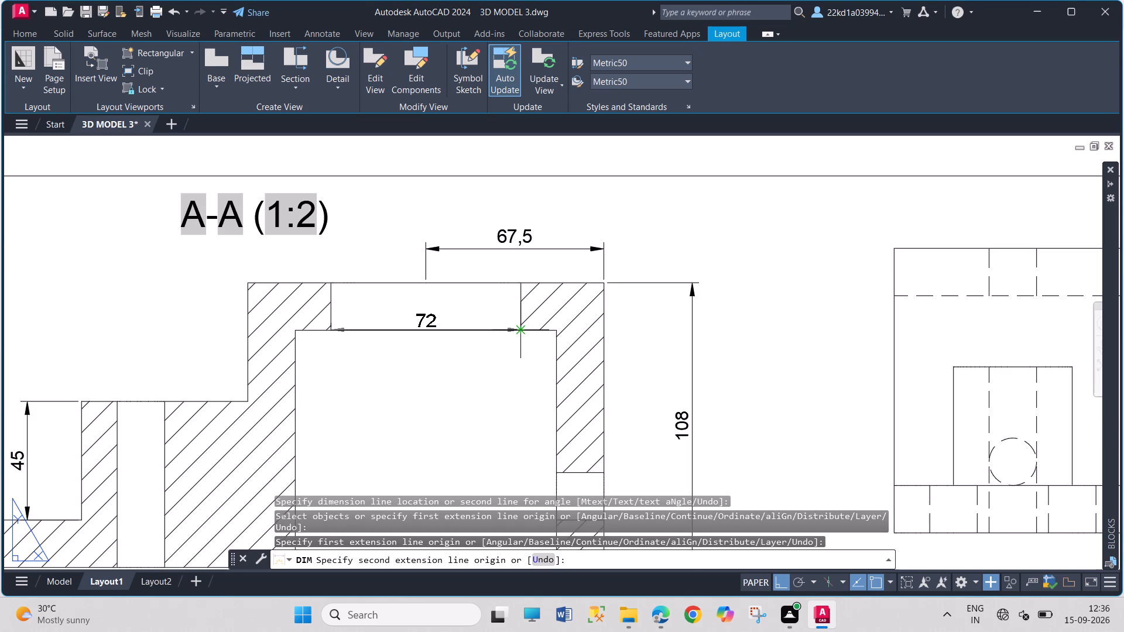
click(520, 328)
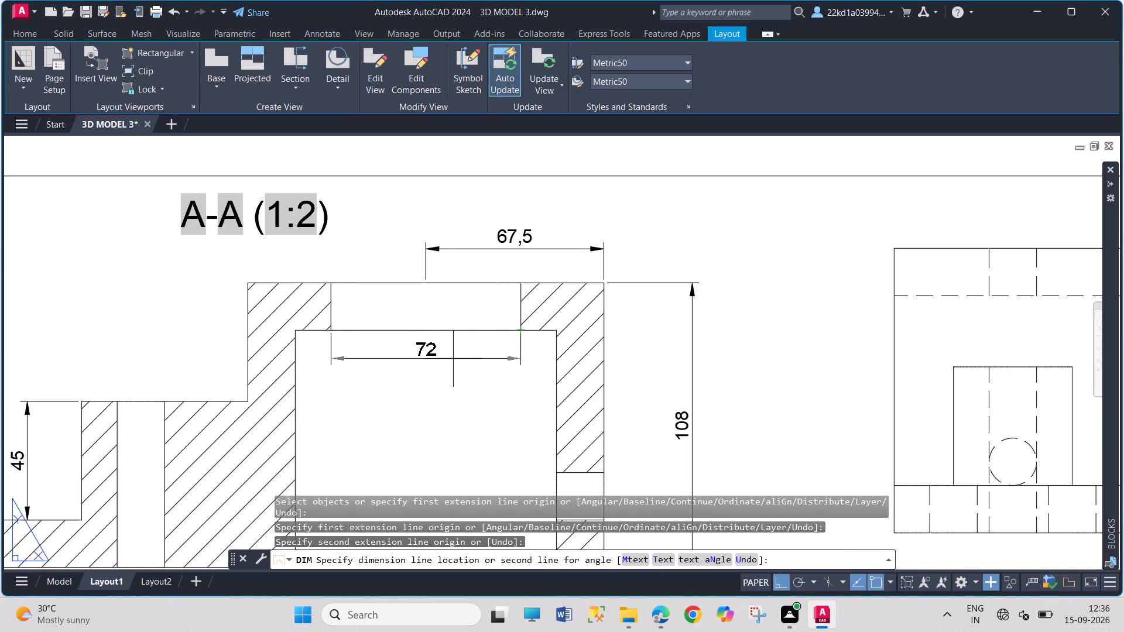
click(452, 367)
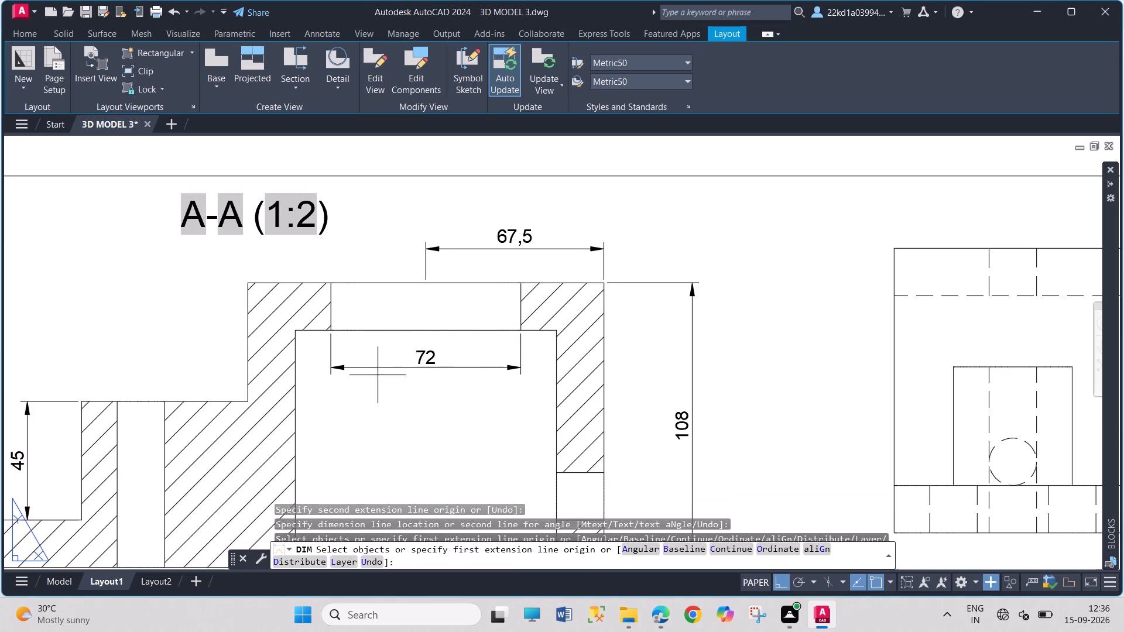
Dimension the bridge's full top width in section view A-A, placing the dimension above the slot-centre dimension.
scroll(275, 368, down, 1)
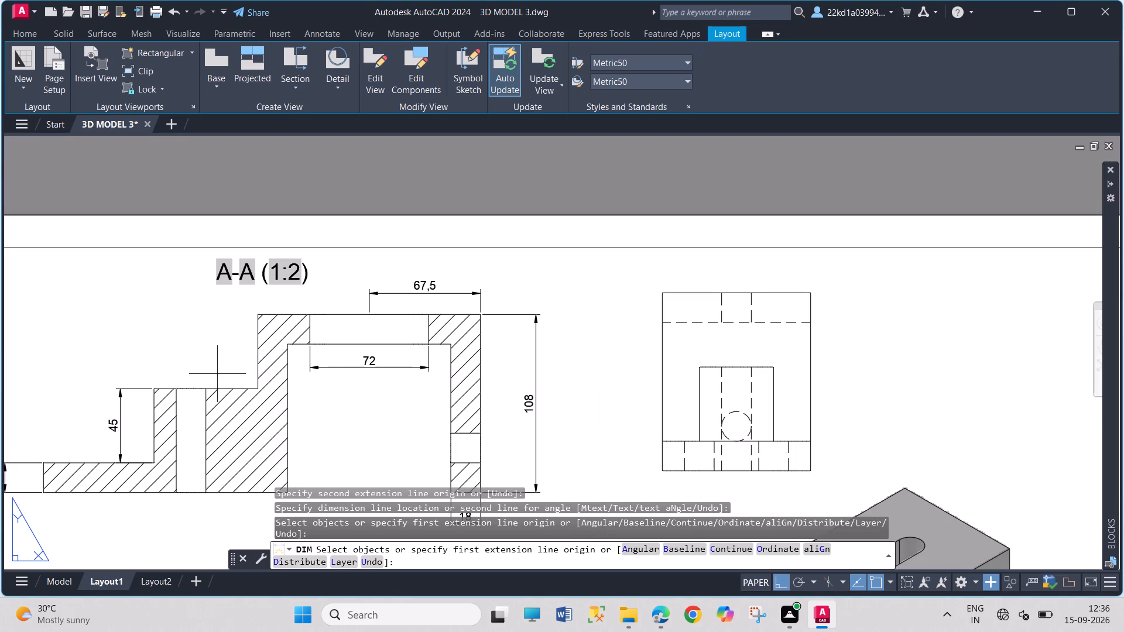
click(261, 315)
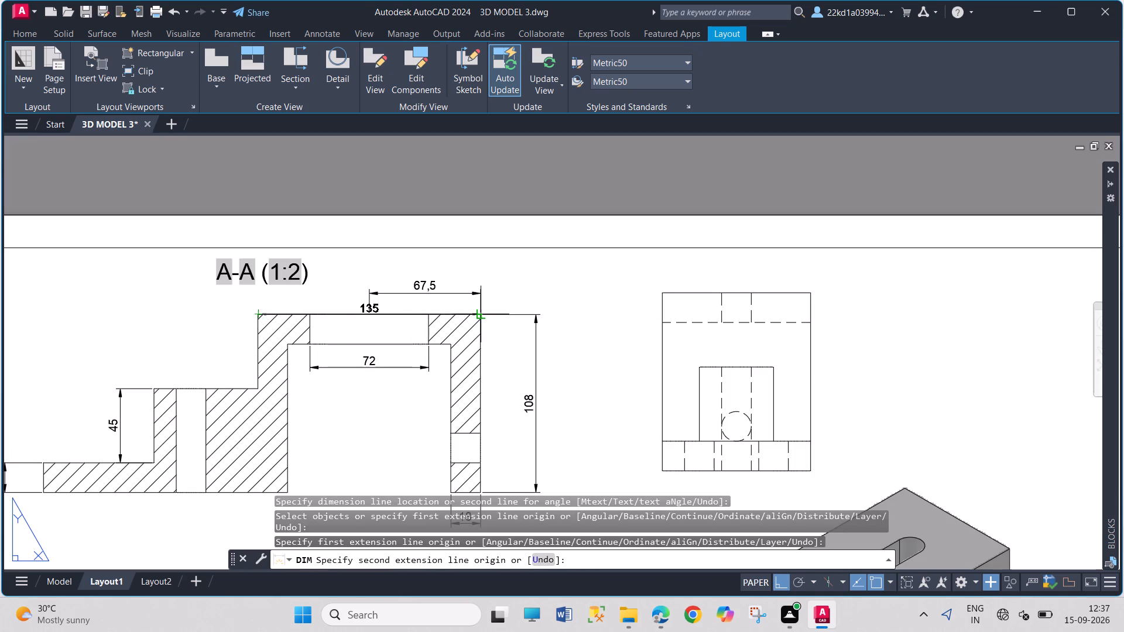
click(484, 317)
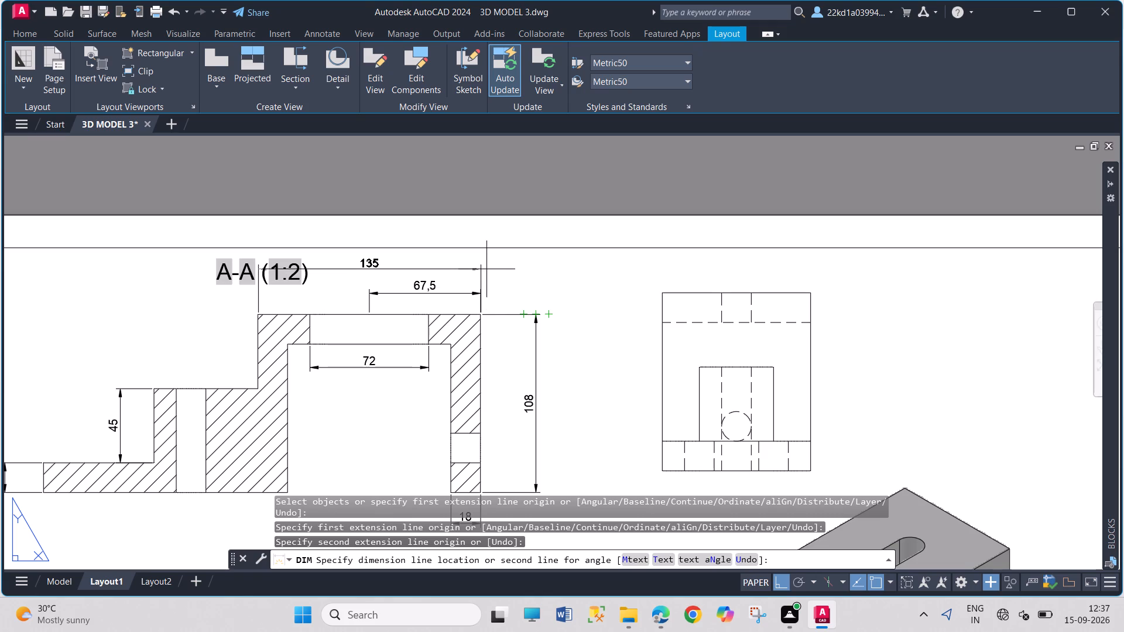
click(486, 266)
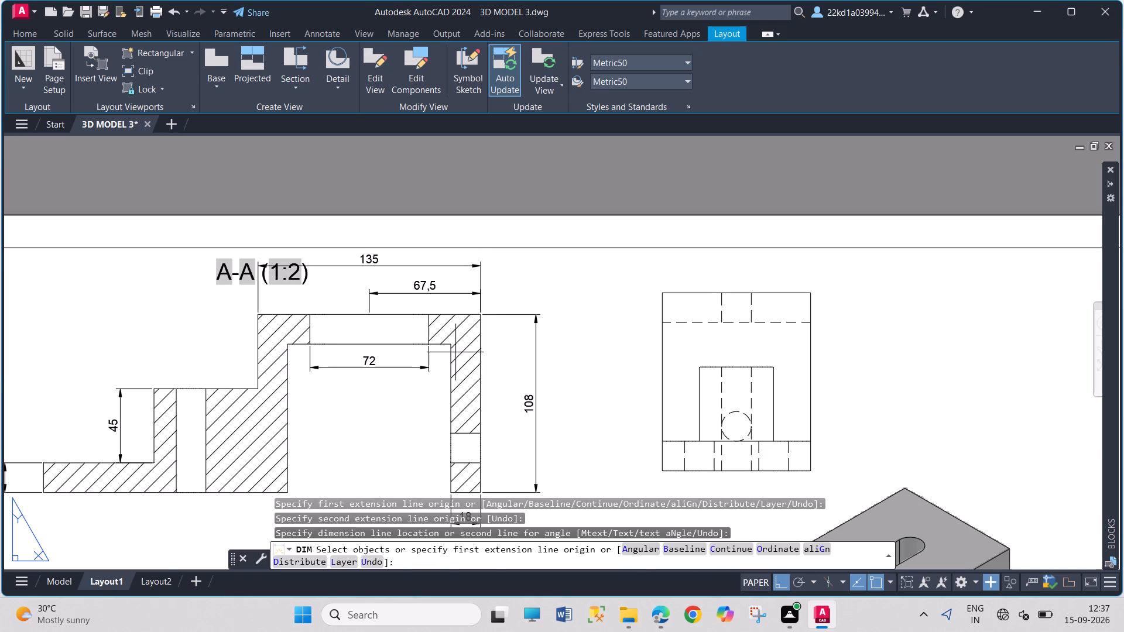
Dimension the horizontal distance from the boss hole's centre to the bridge's left face in section A-A, in line with the full-width dimension.
scroll(374, 403, down, 1)
scroll(224, 445, up, 1)
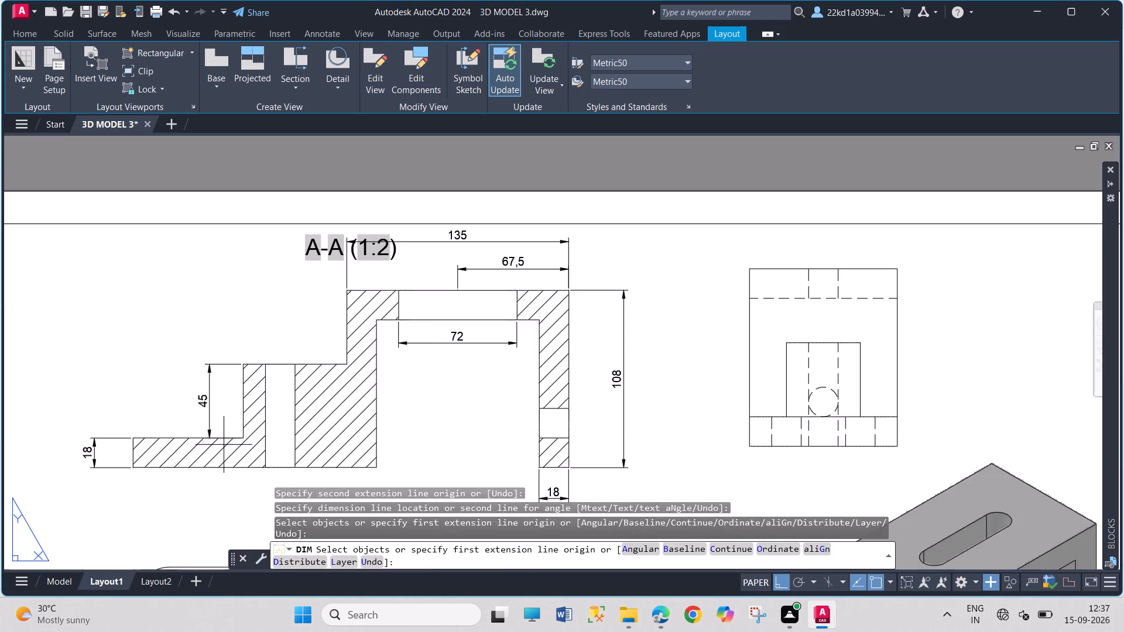
scroll(224, 445, down, 2)
scroll(170, 485, up, 2)
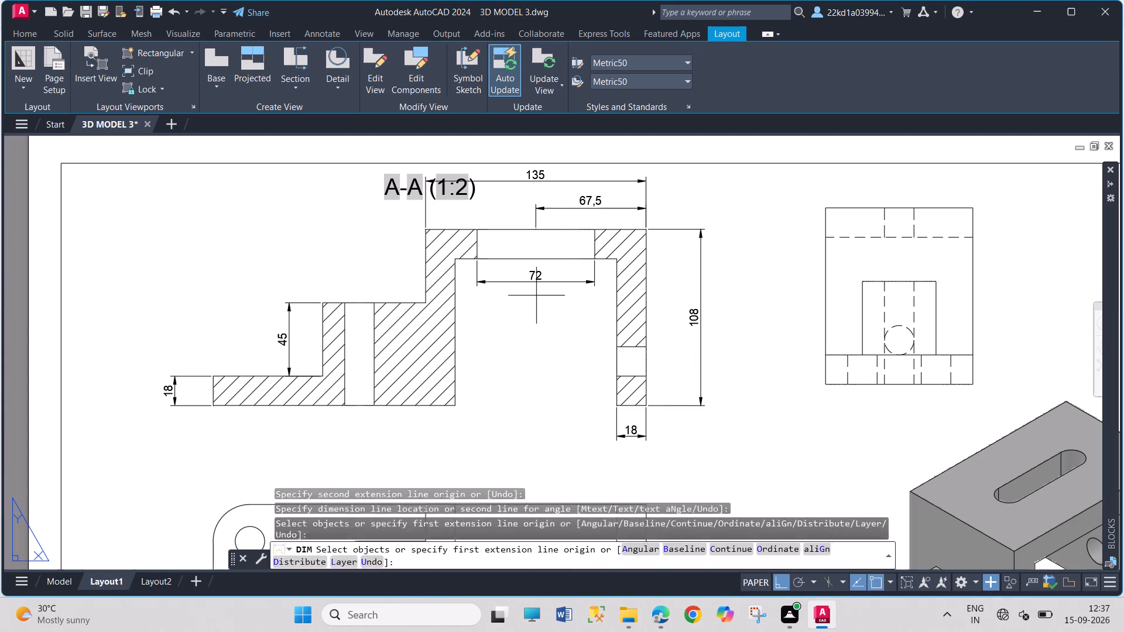
click(424, 231)
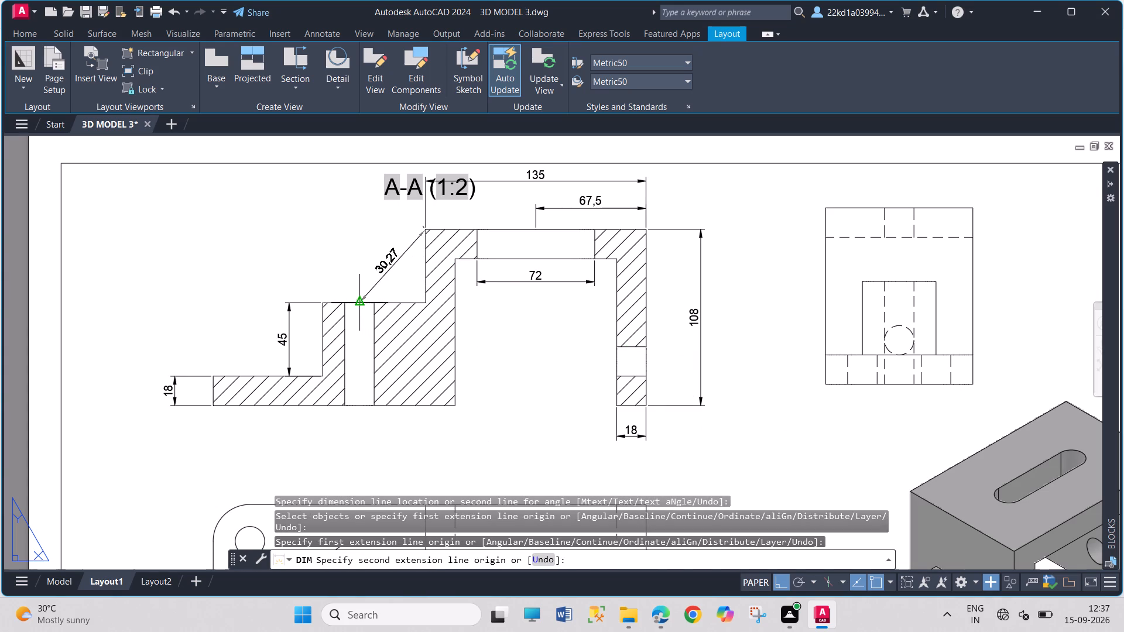
click(362, 301)
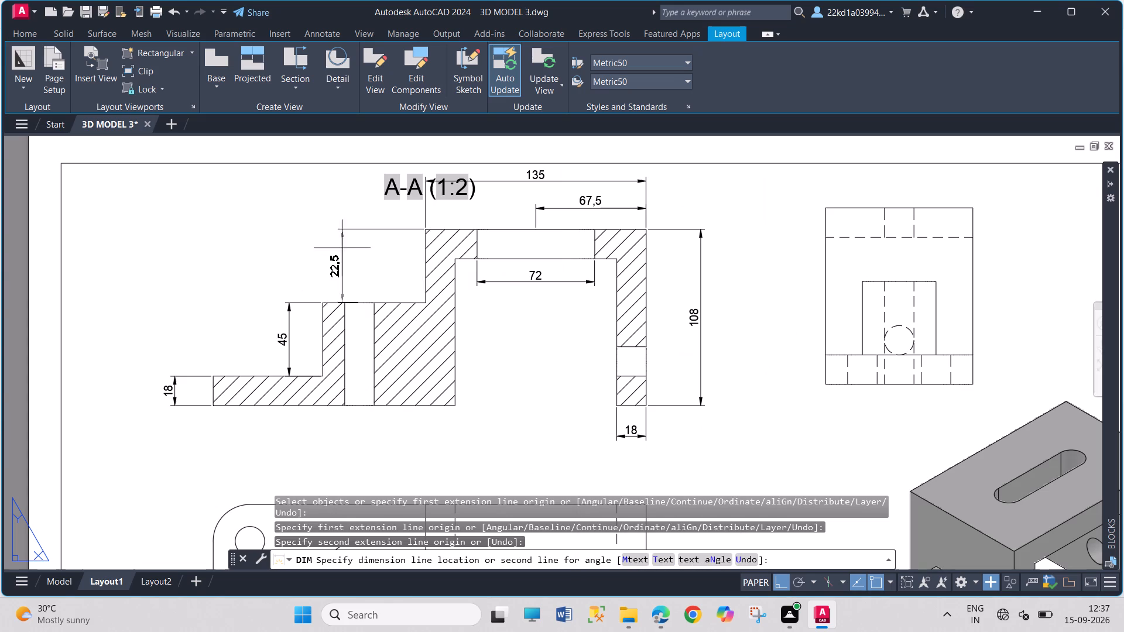
click(426, 181)
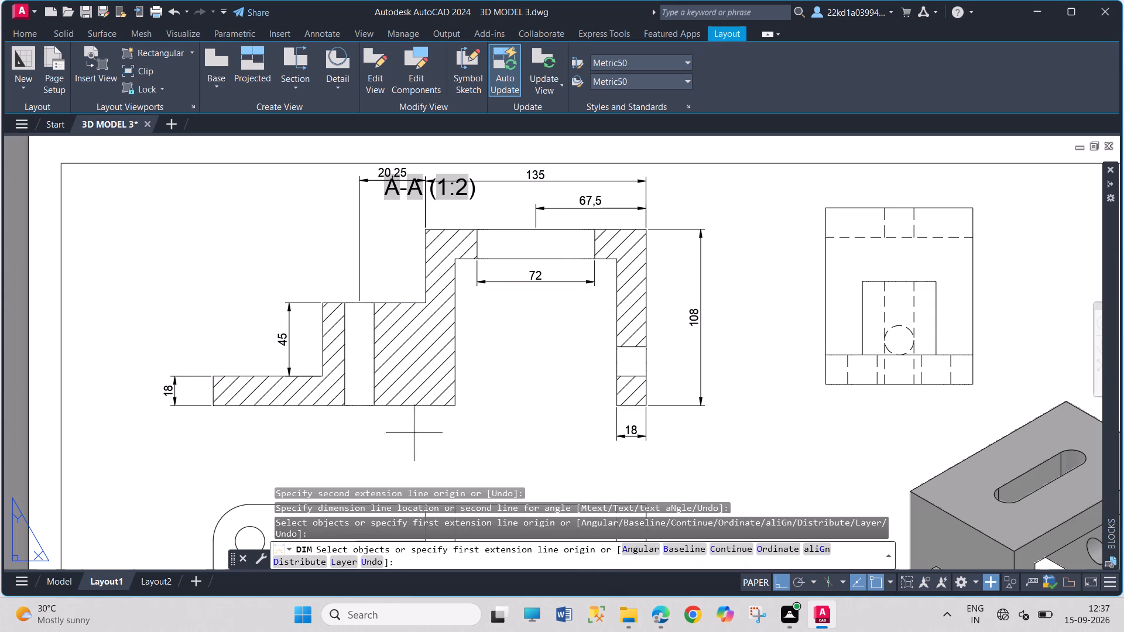
Dimension the clear width between the bridge's legs in section view A-A, placing it in line with the leg-thickness dimension.
click(454, 405)
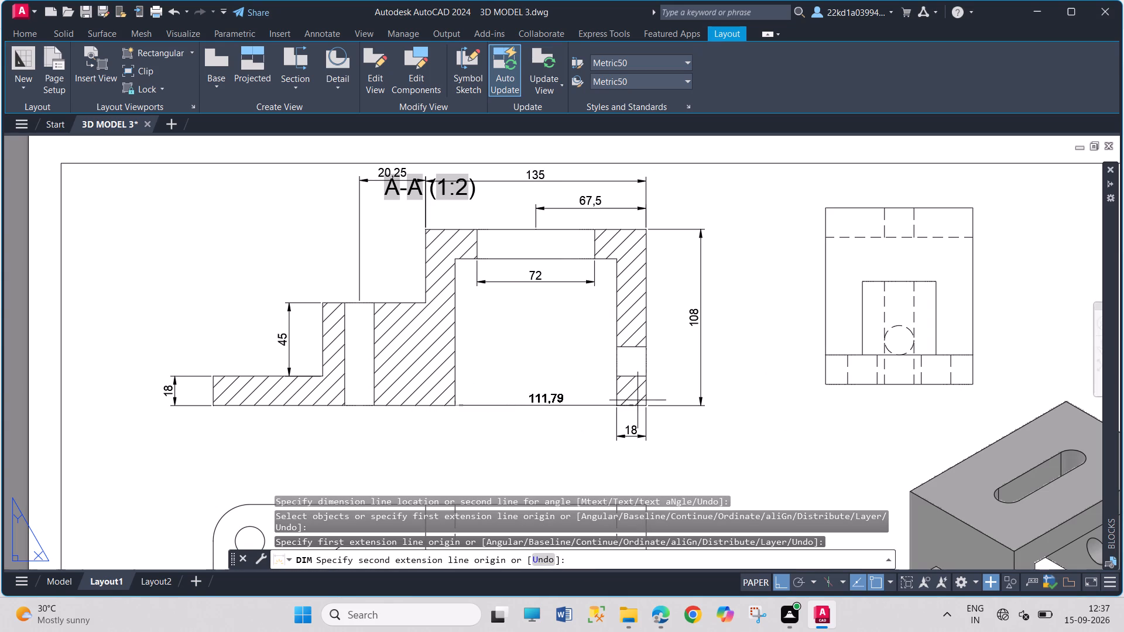
click(618, 404)
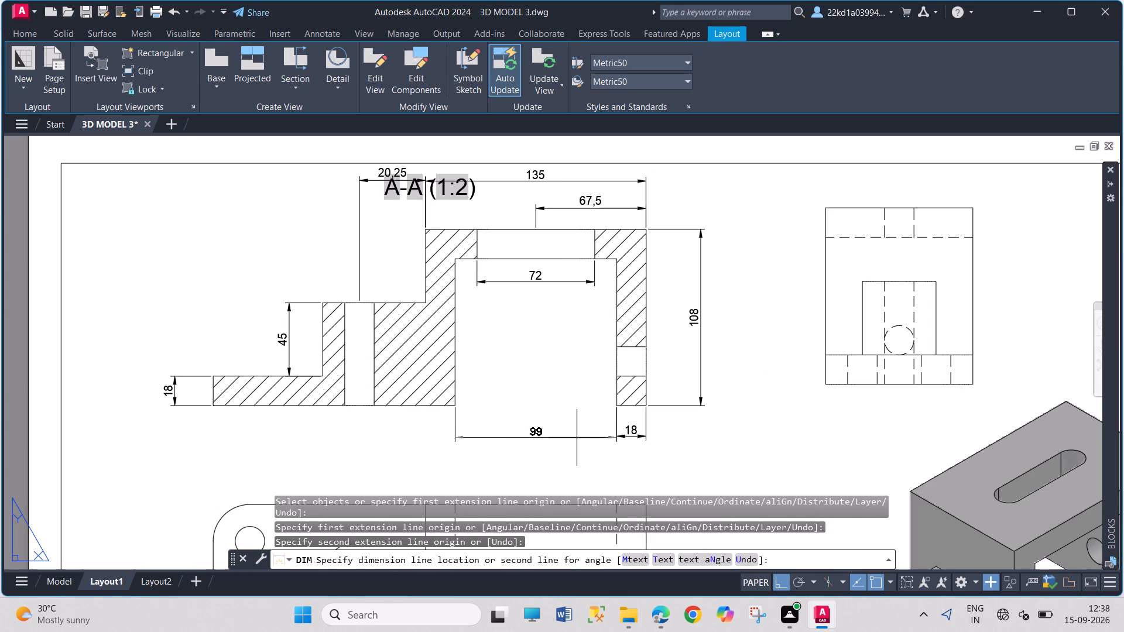
click(622, 434)
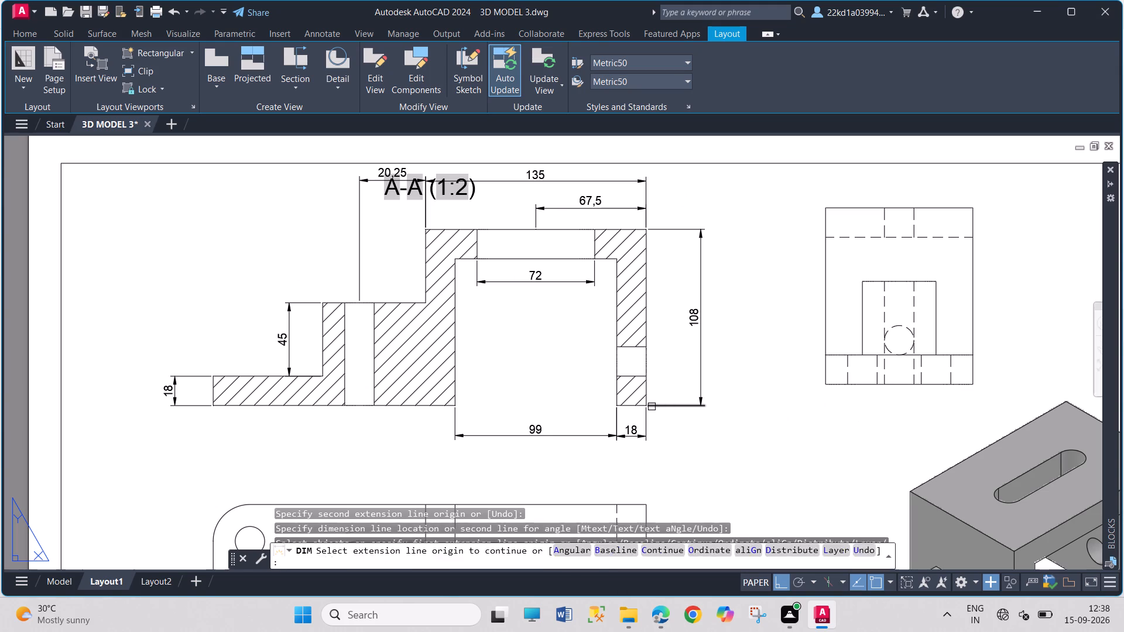
Dimension the height from the right leg's bottom edge to its hole centre in section A-A, placing it between the leg and the overall-height dimension.
click(646, 407)
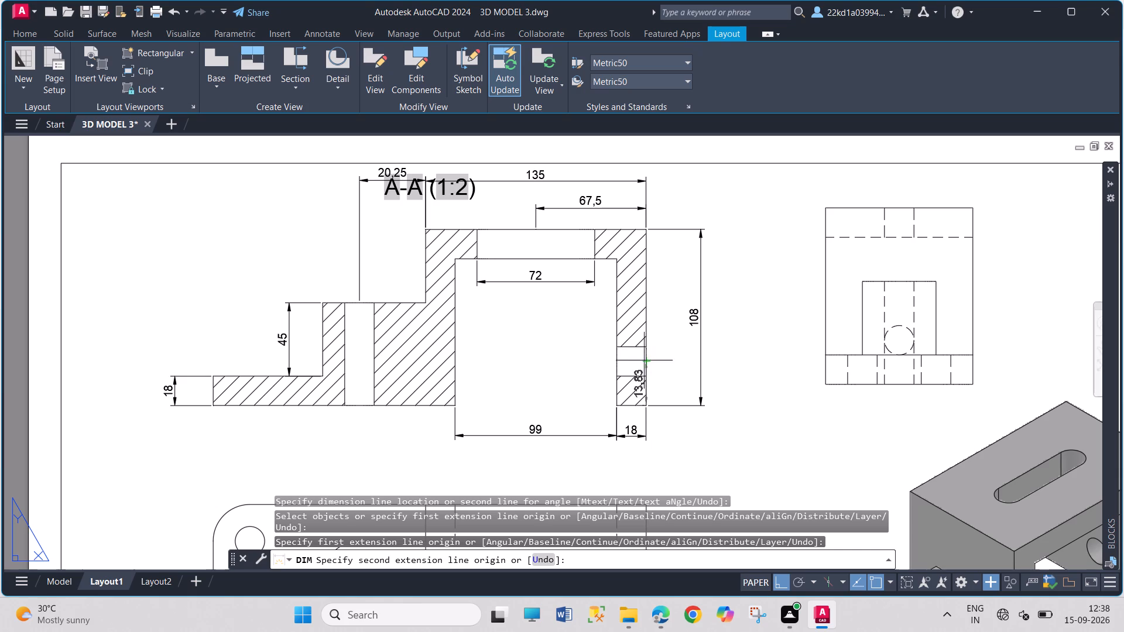
click(647, 359)
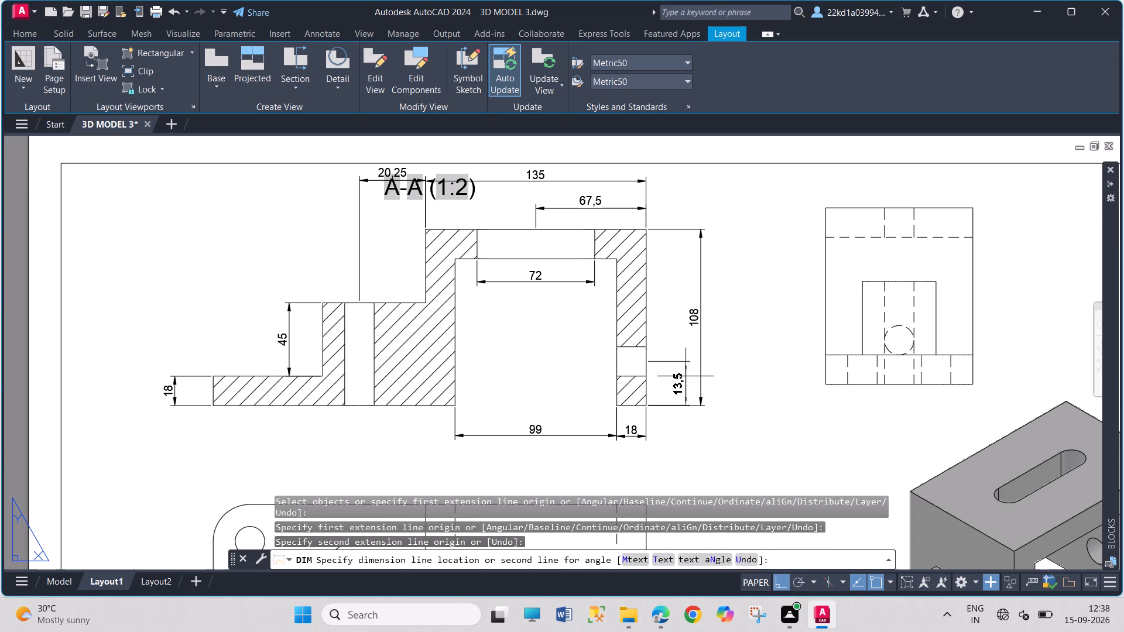
click(683, 382)
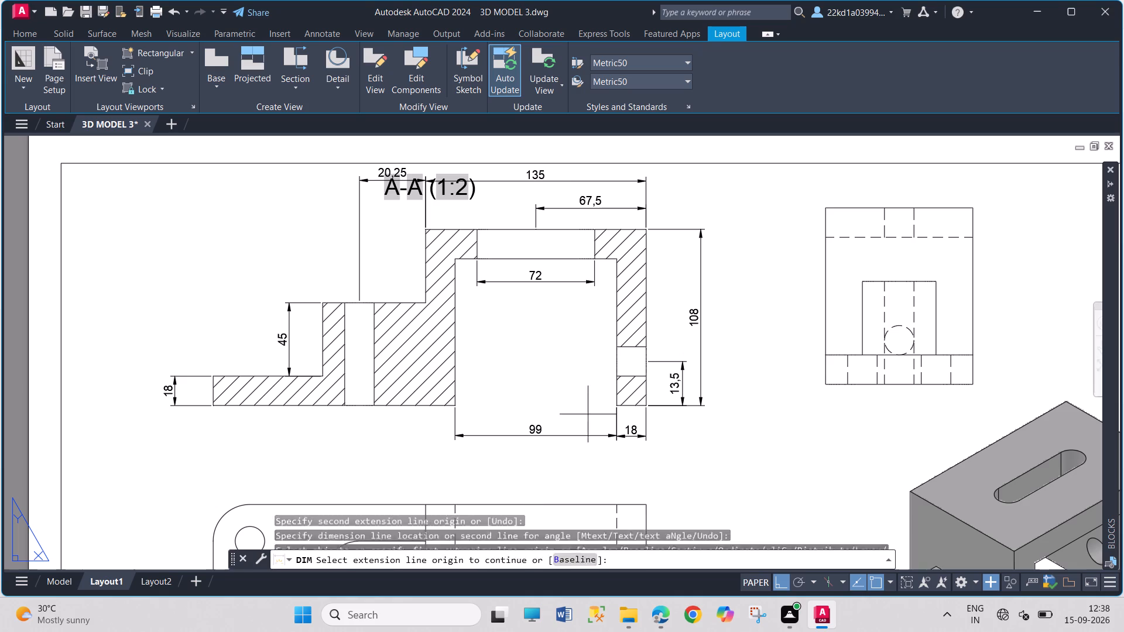
Dimension the right leg hole's vertical opening in section A-A, placing the dimension inside the space between the legs.
click(615, 378)
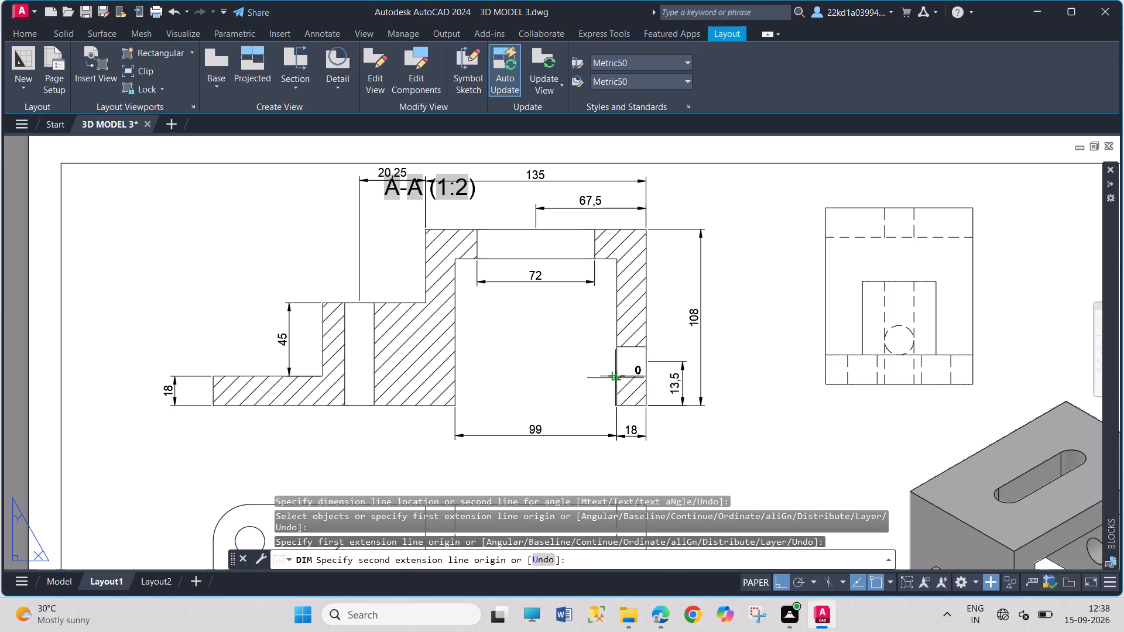
click(616, 346)
click(589, 357)
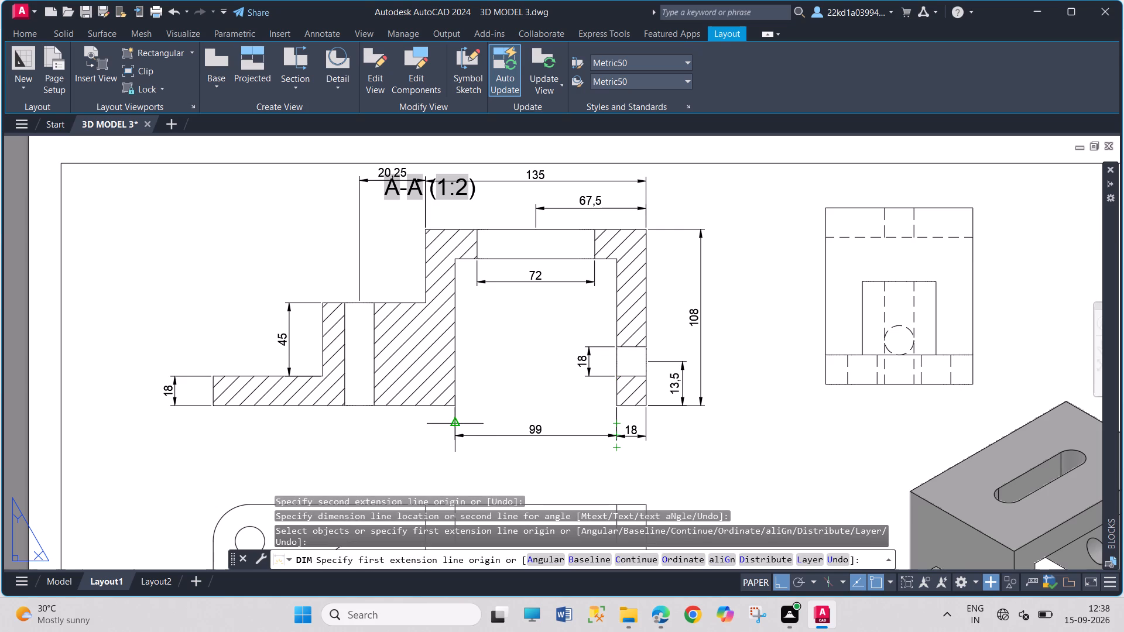
Dimension the boss hole's width below section A-A, in line with the dimension of the clear width between the legs.
click(341, 405)
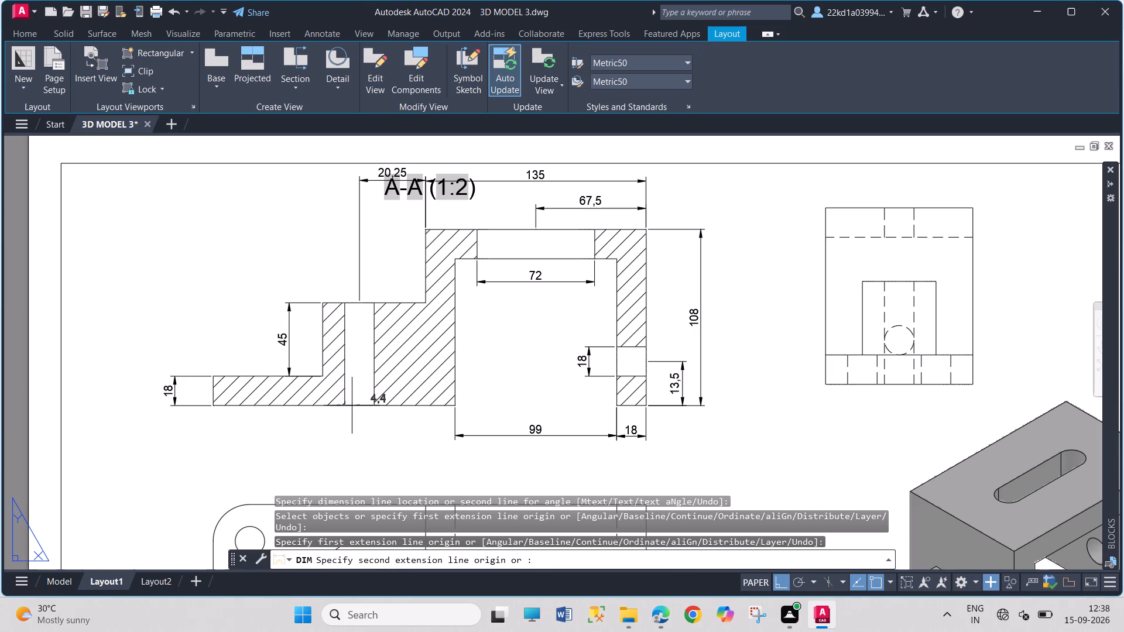
click(370, 404)
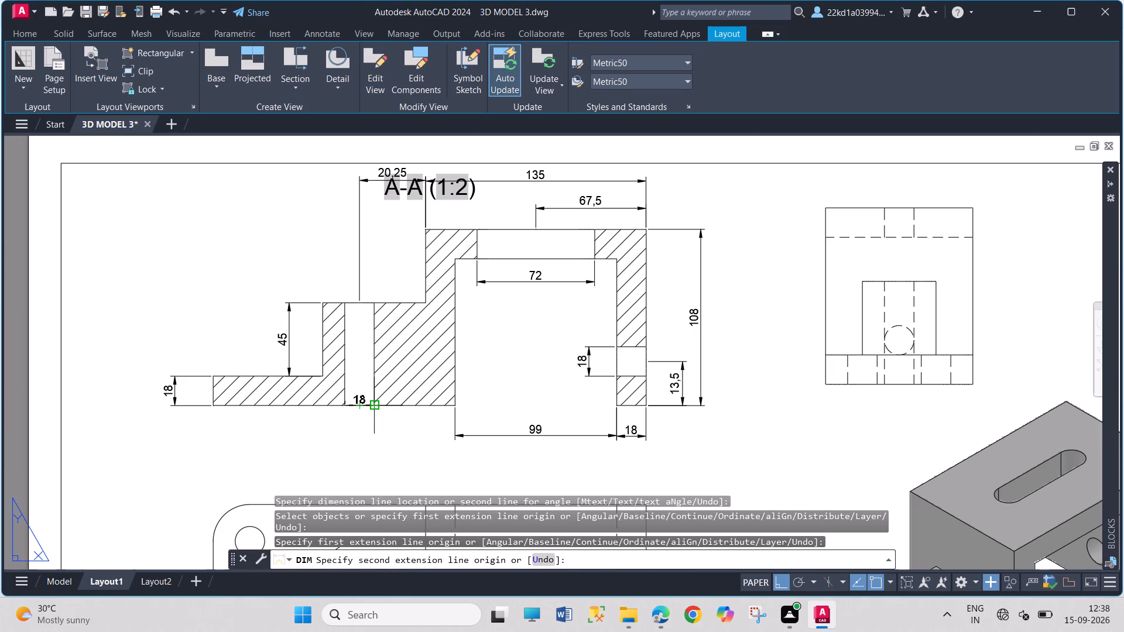
click(454, 435)
Dimension the base plate's exposed length from its left end to the boss in section A-A, placing the dimension above the boss.
scroll(241, 452, down, 1)
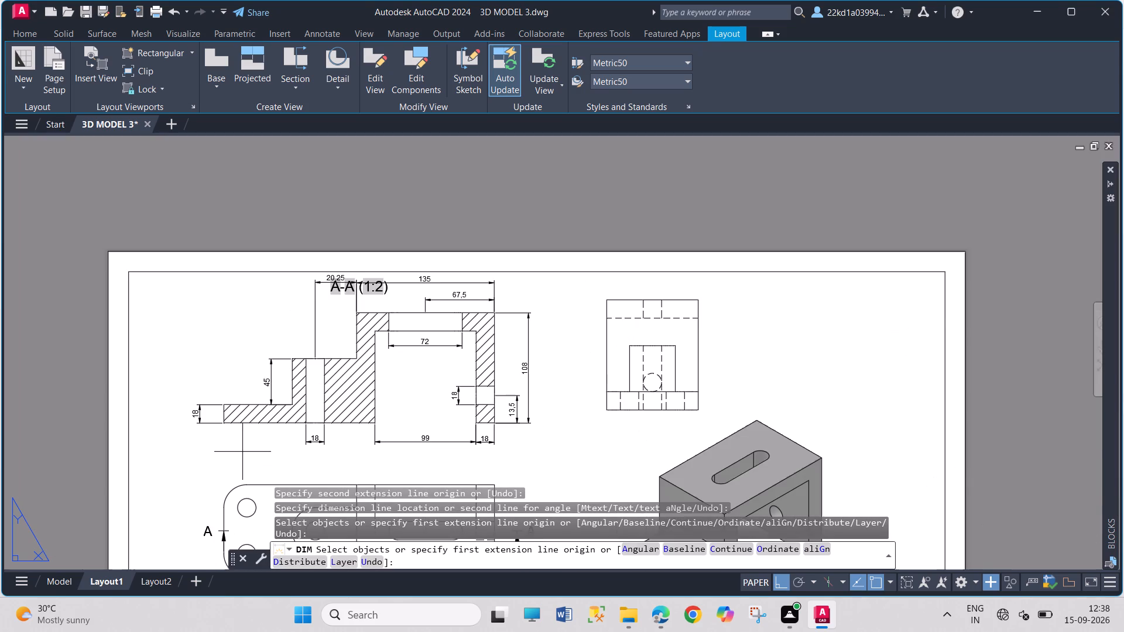
scroll(156, 470, up, 1)
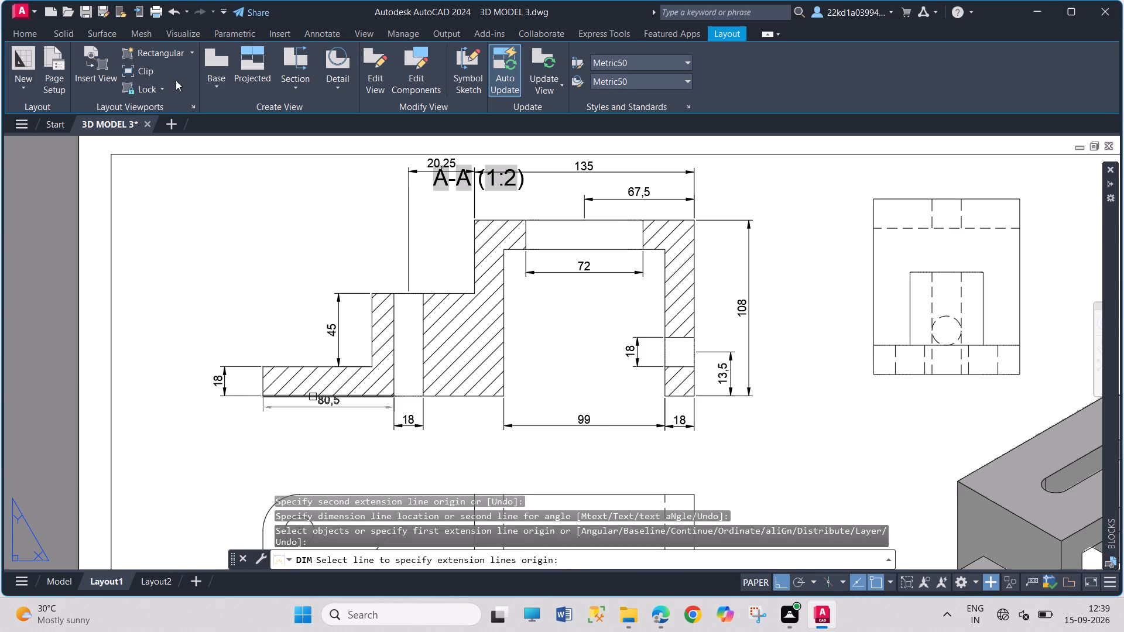
click(264, 366)
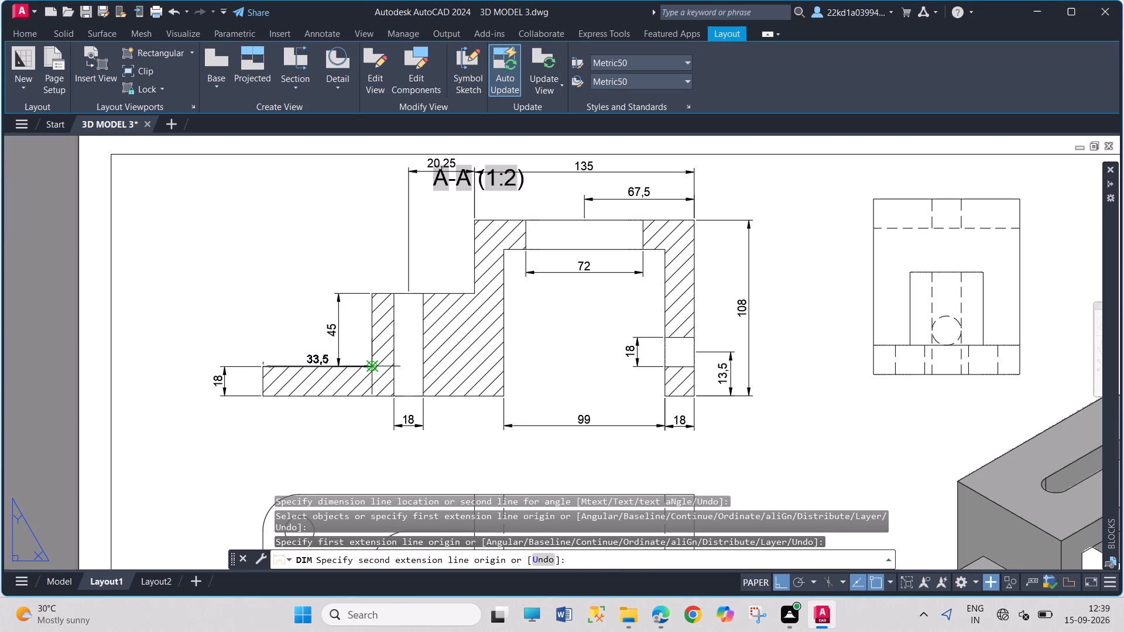
click(373, 366)
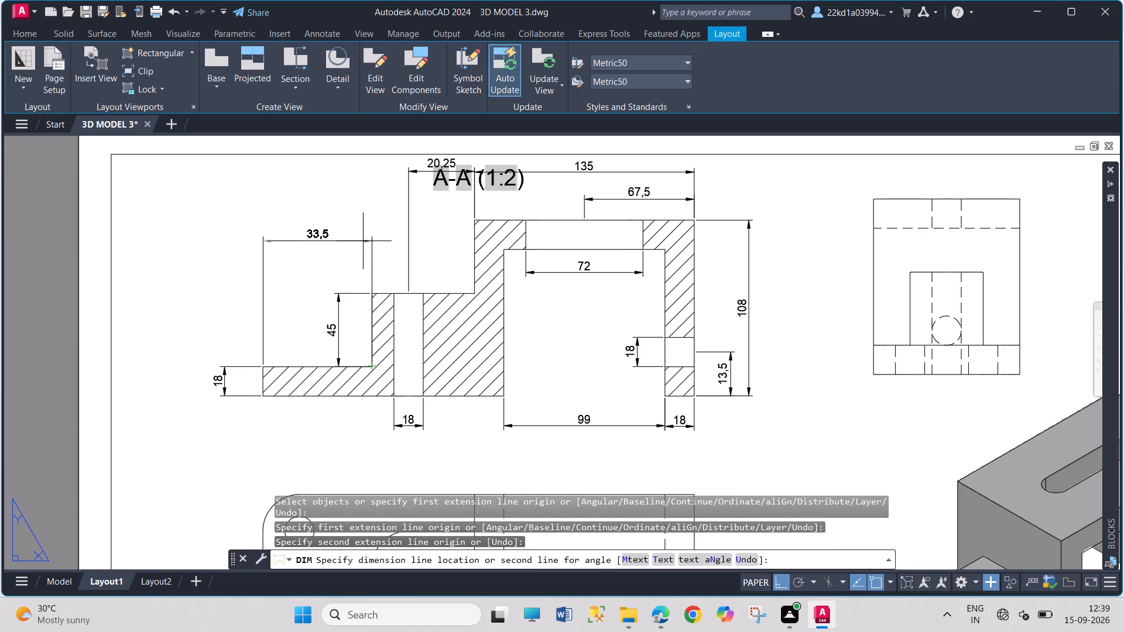
click(359, 265)
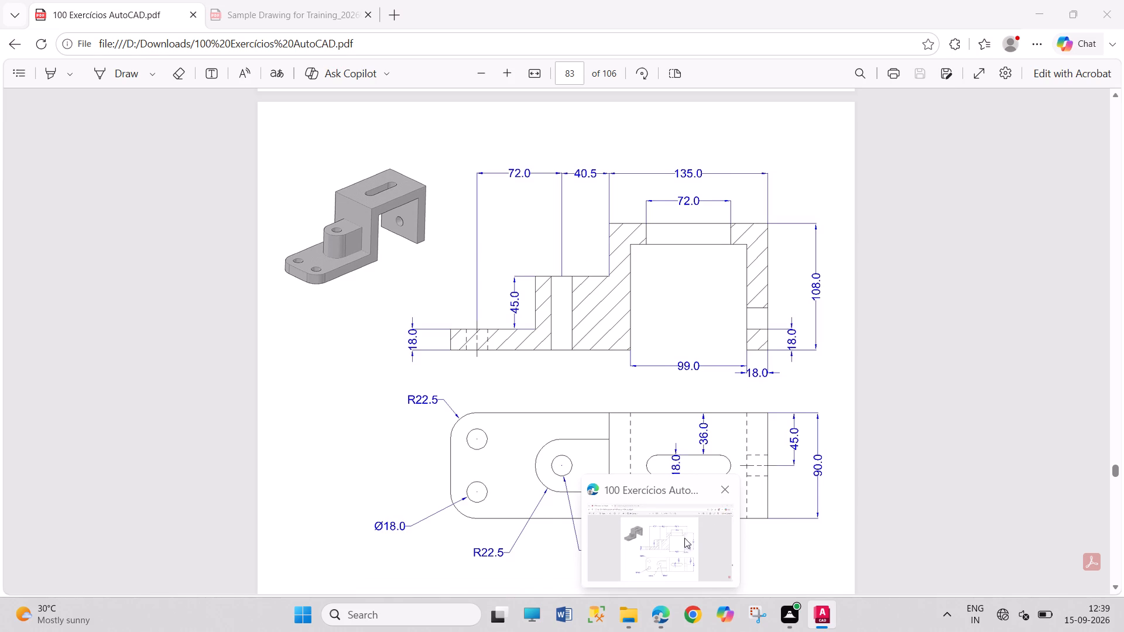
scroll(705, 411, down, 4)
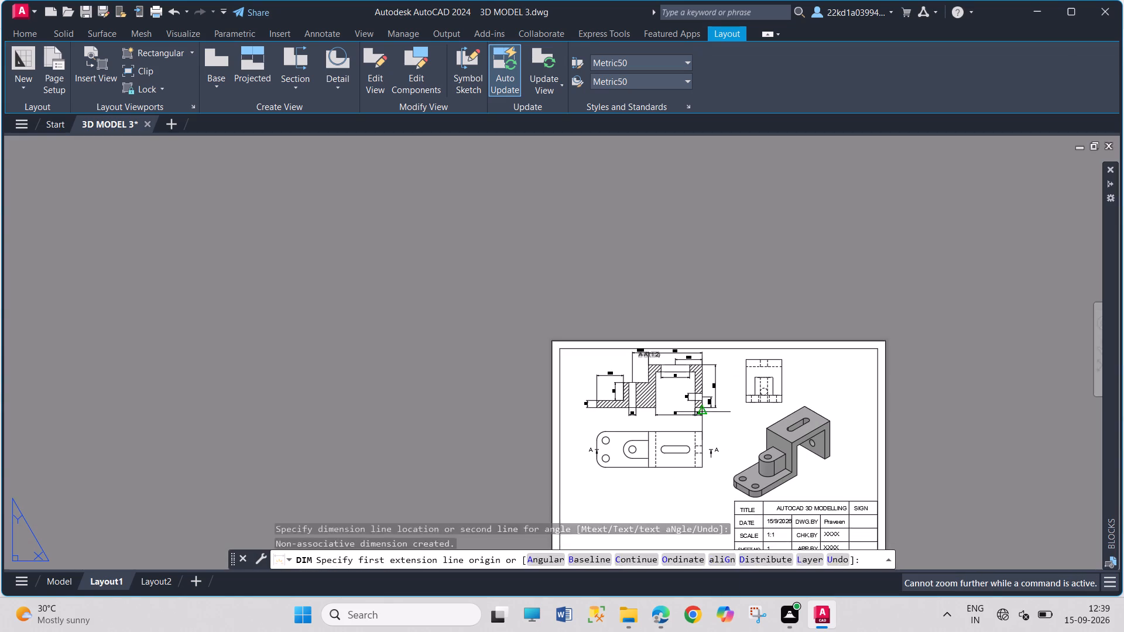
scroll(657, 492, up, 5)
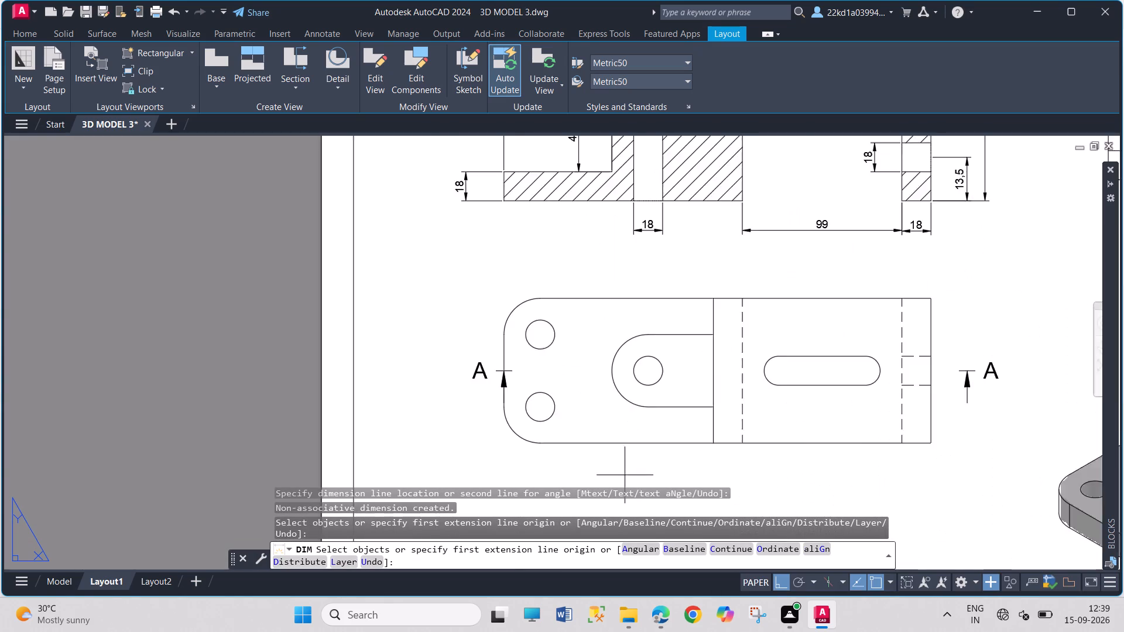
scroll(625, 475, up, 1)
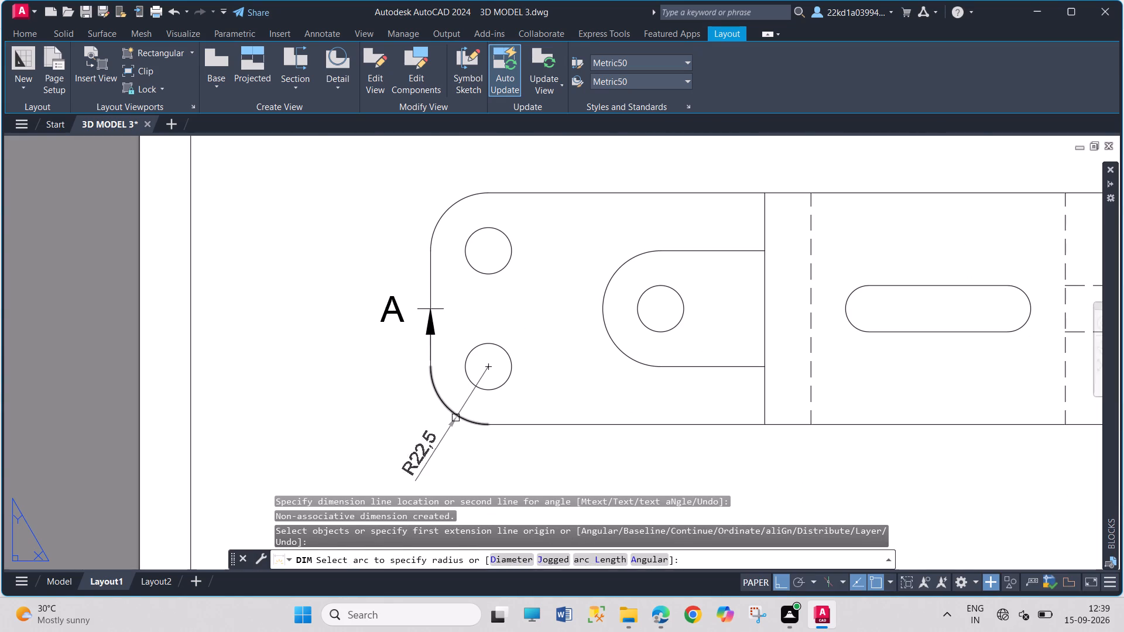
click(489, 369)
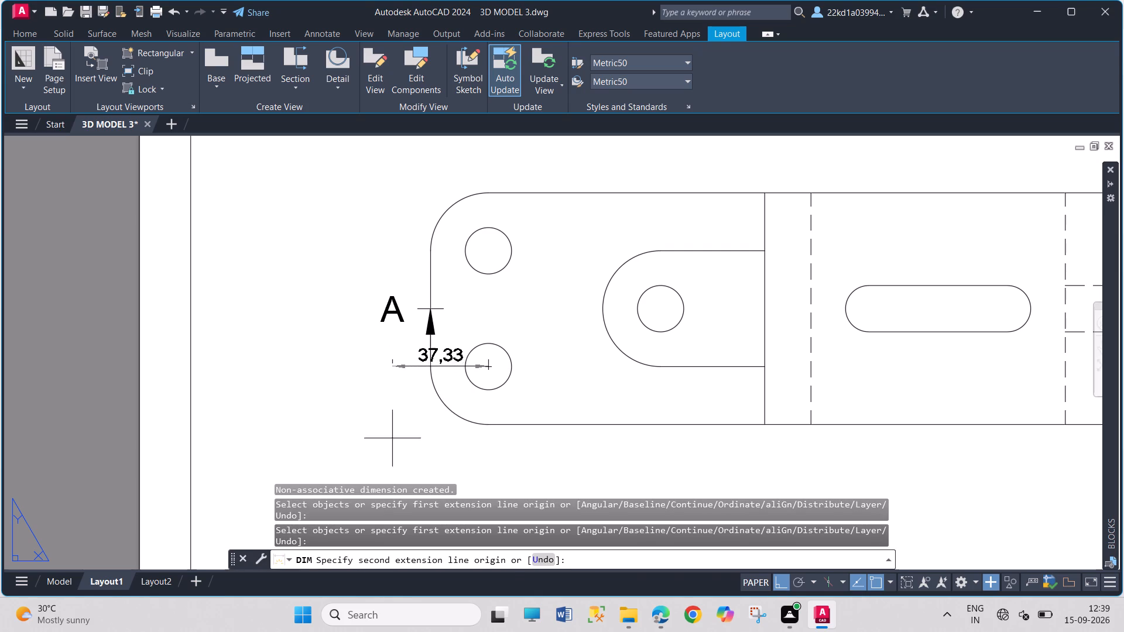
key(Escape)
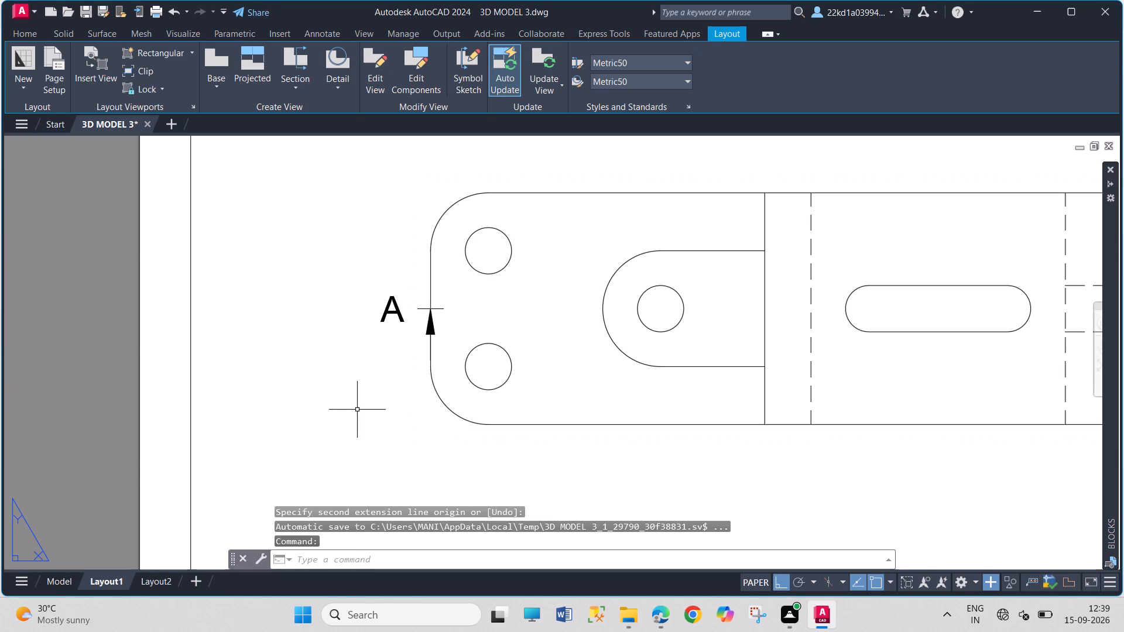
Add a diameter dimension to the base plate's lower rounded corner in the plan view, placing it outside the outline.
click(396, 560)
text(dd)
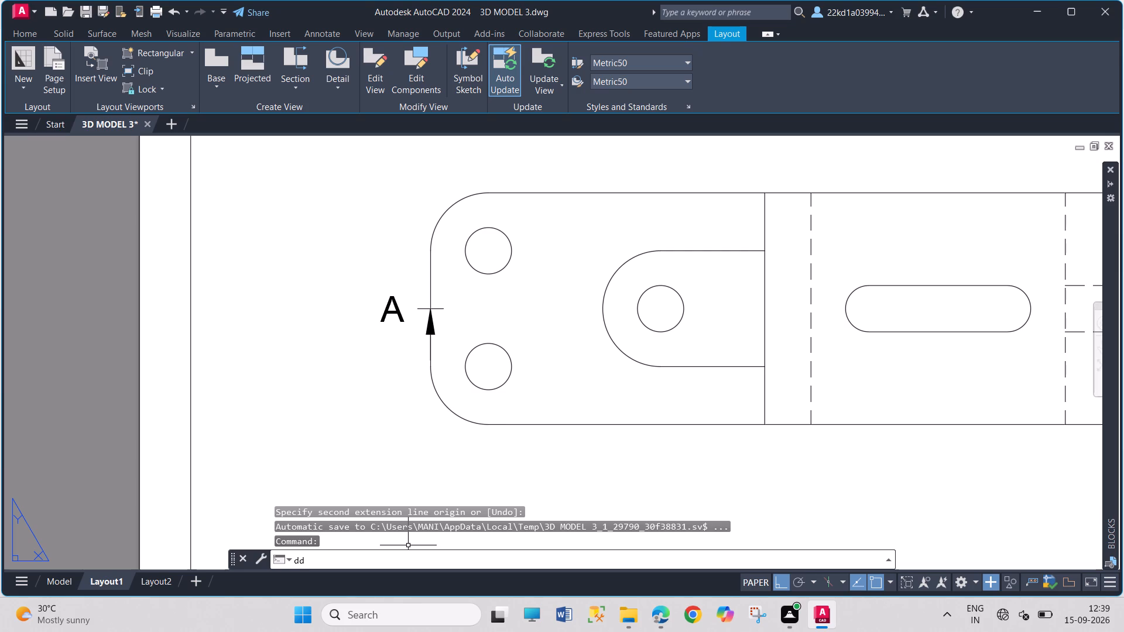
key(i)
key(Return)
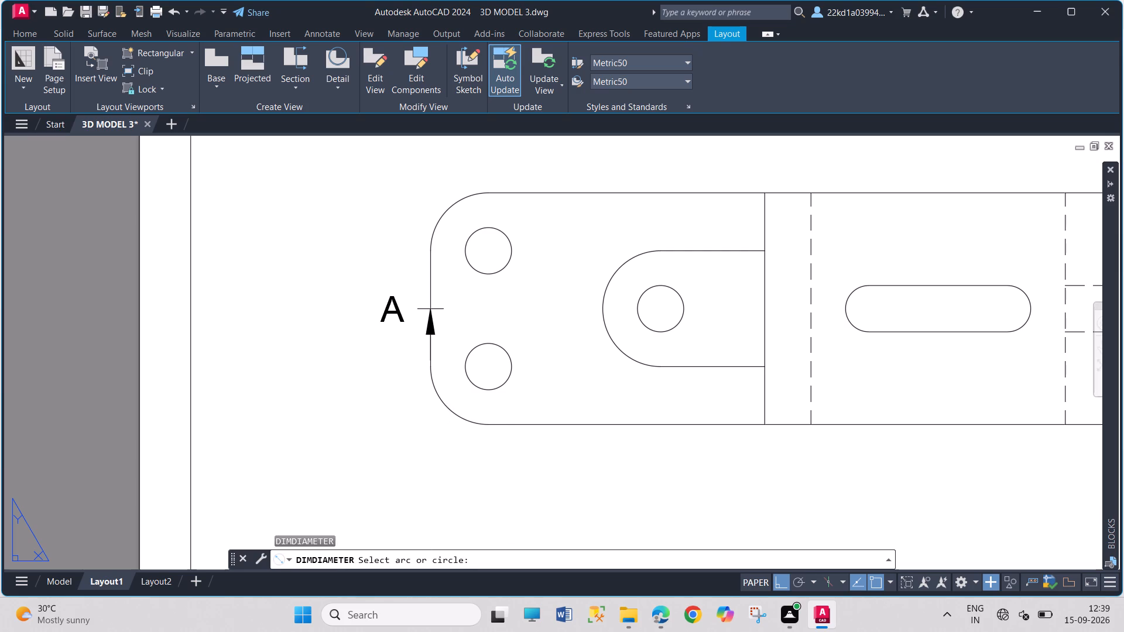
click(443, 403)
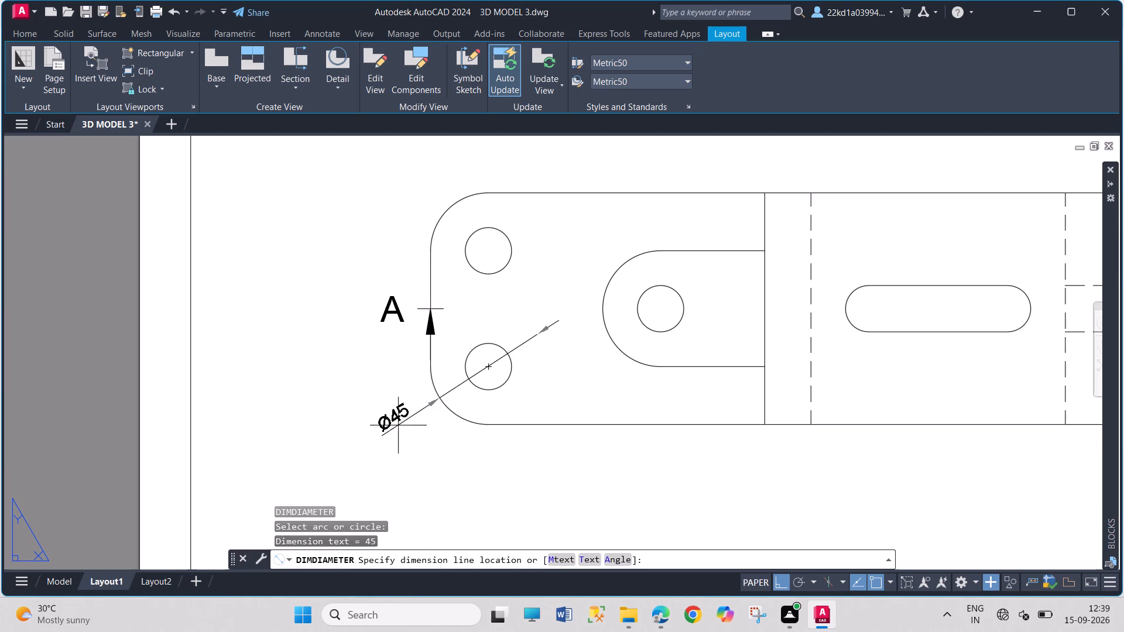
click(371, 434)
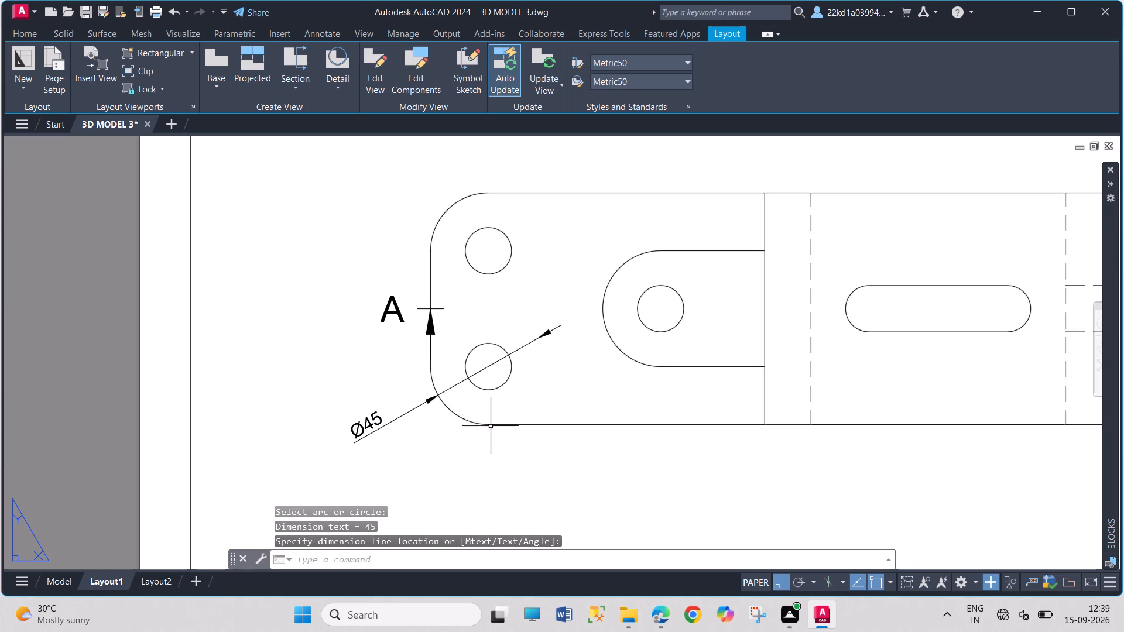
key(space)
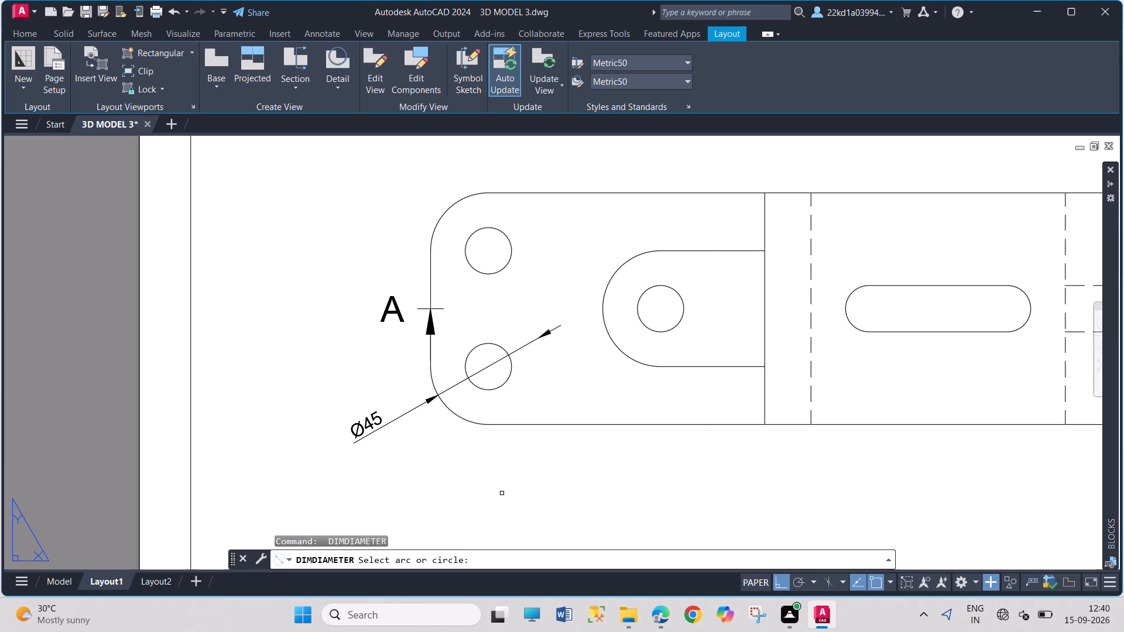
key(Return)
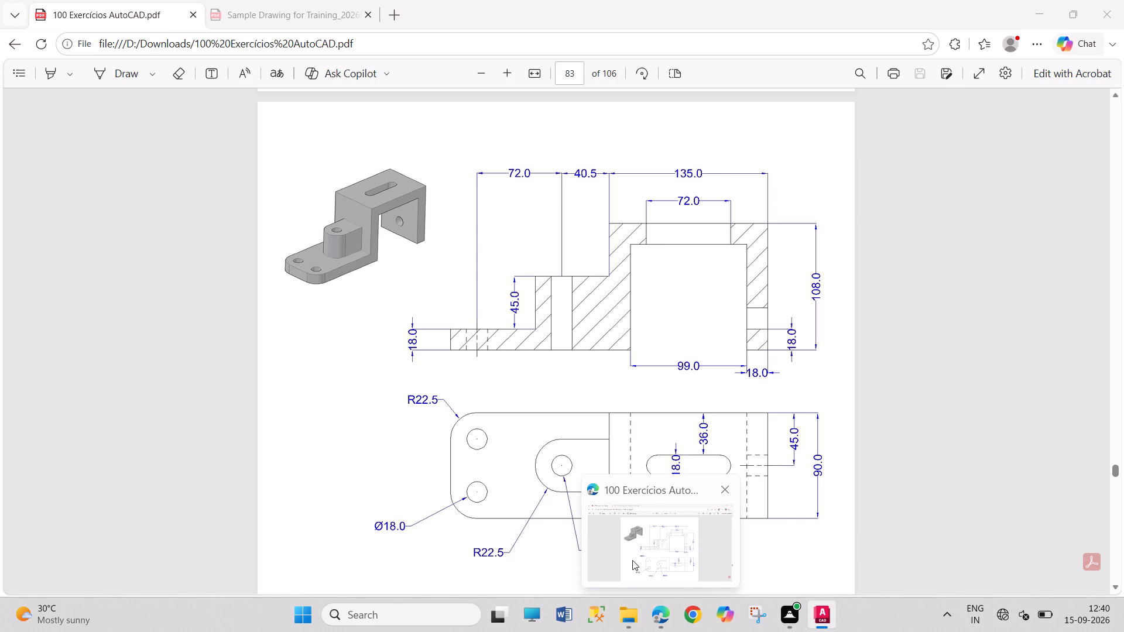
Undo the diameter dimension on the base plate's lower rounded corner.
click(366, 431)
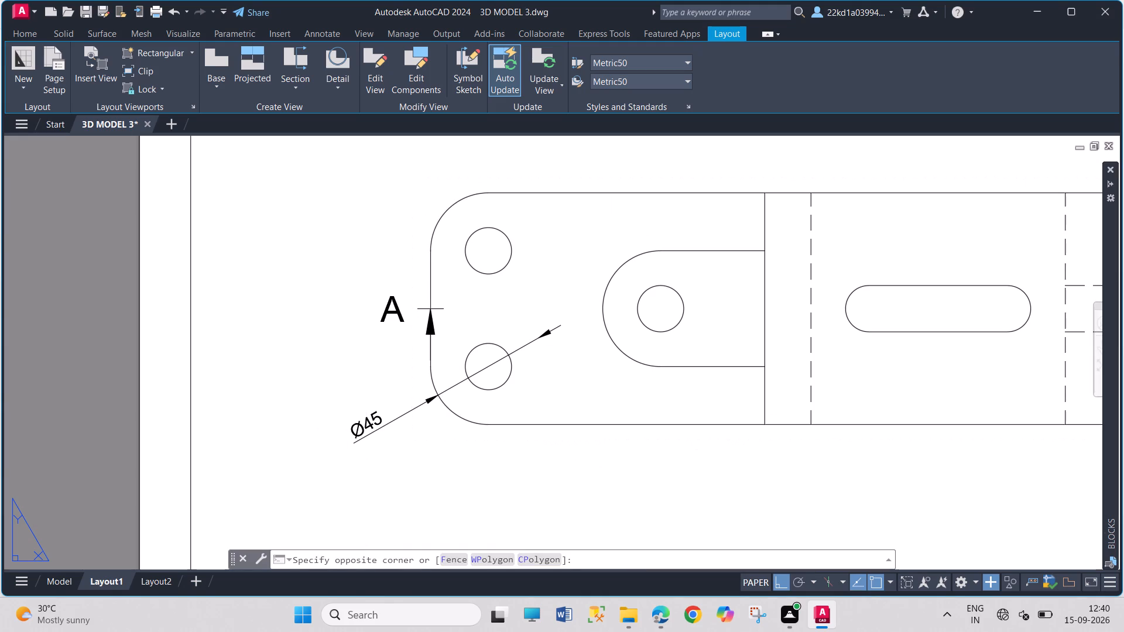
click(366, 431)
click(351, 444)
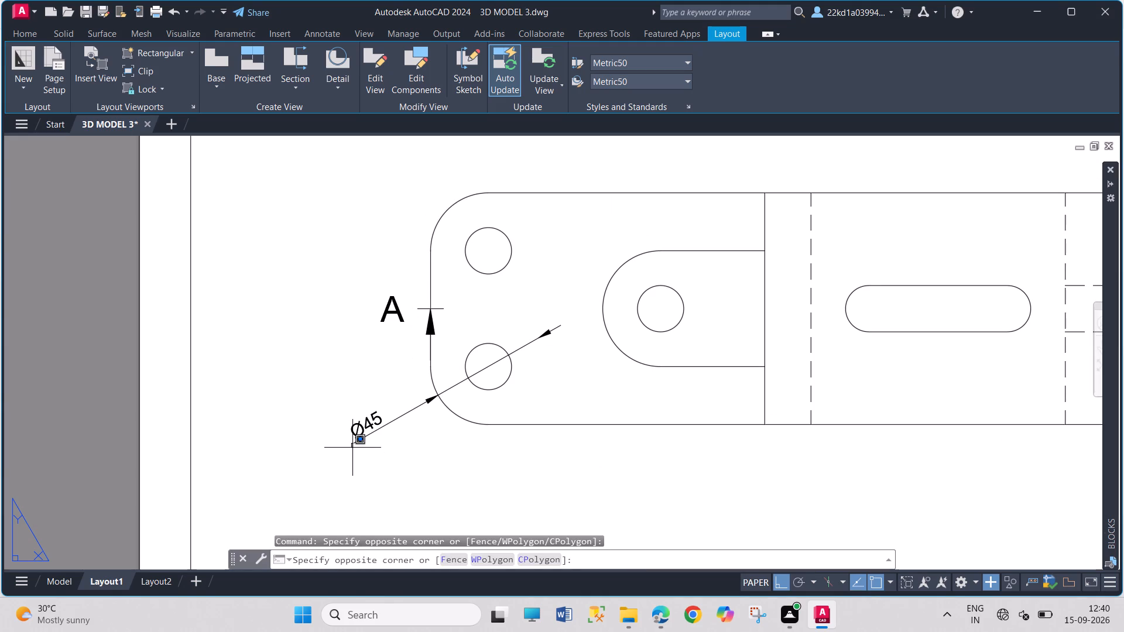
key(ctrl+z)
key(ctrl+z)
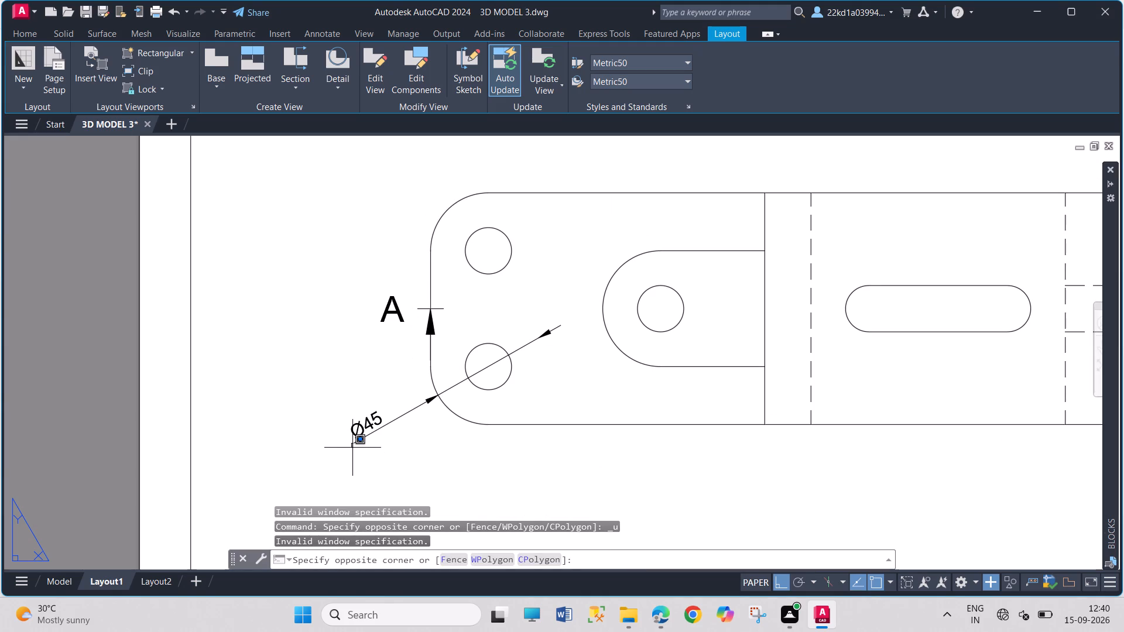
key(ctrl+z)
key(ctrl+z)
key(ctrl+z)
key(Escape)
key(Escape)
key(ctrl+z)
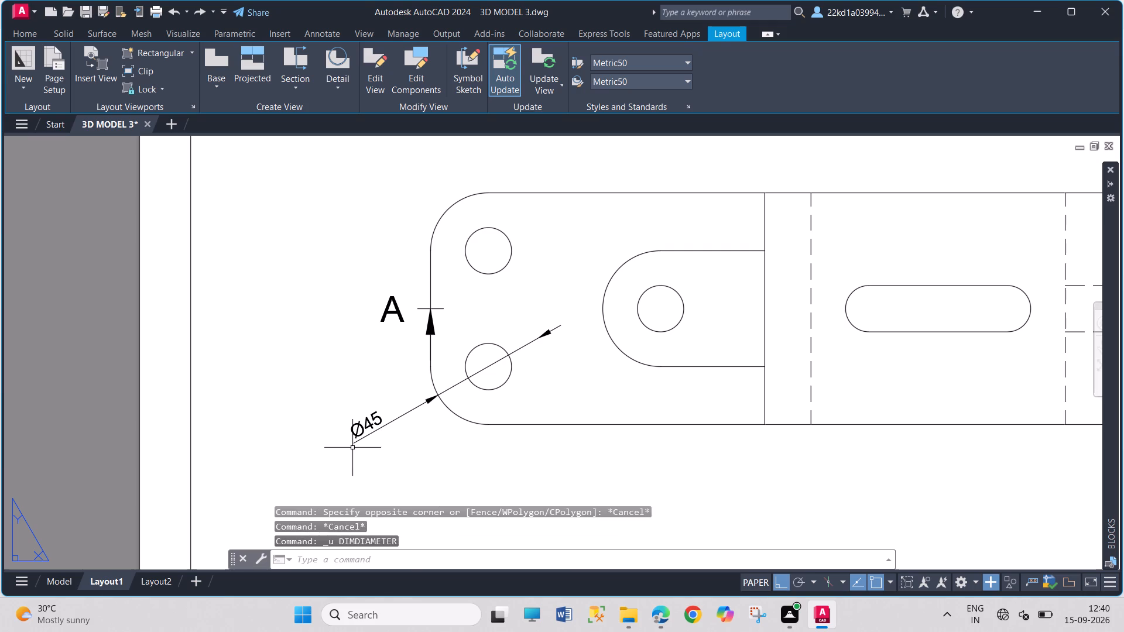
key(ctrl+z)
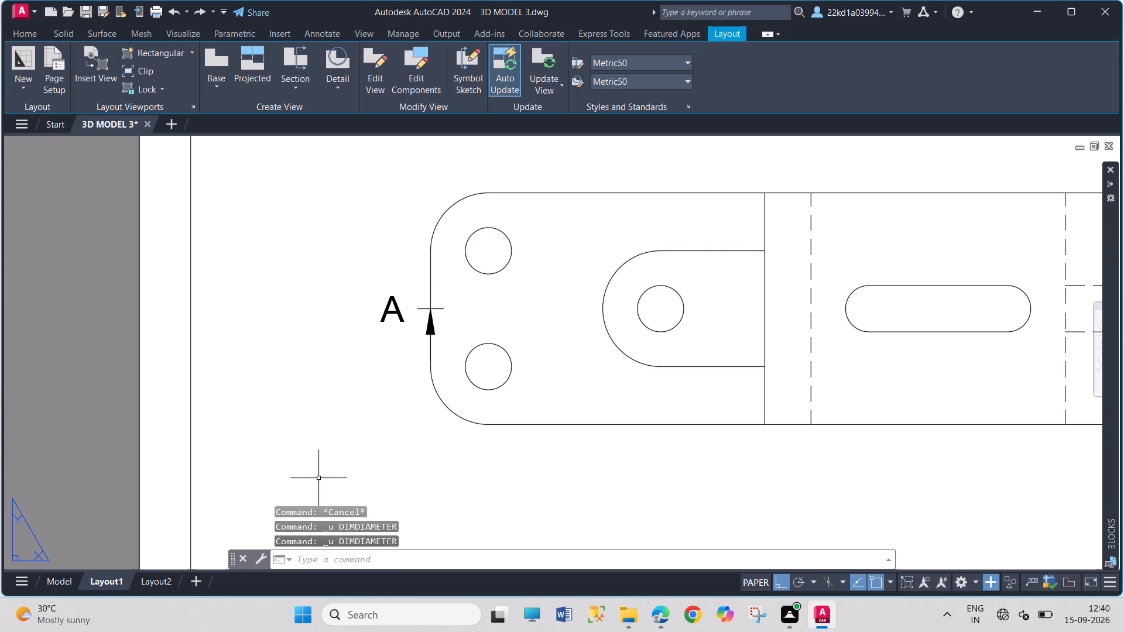
Add a radius dimension to the base plate's lower rounded corner in the plan view, placing the text outside the outline.
text(dra)
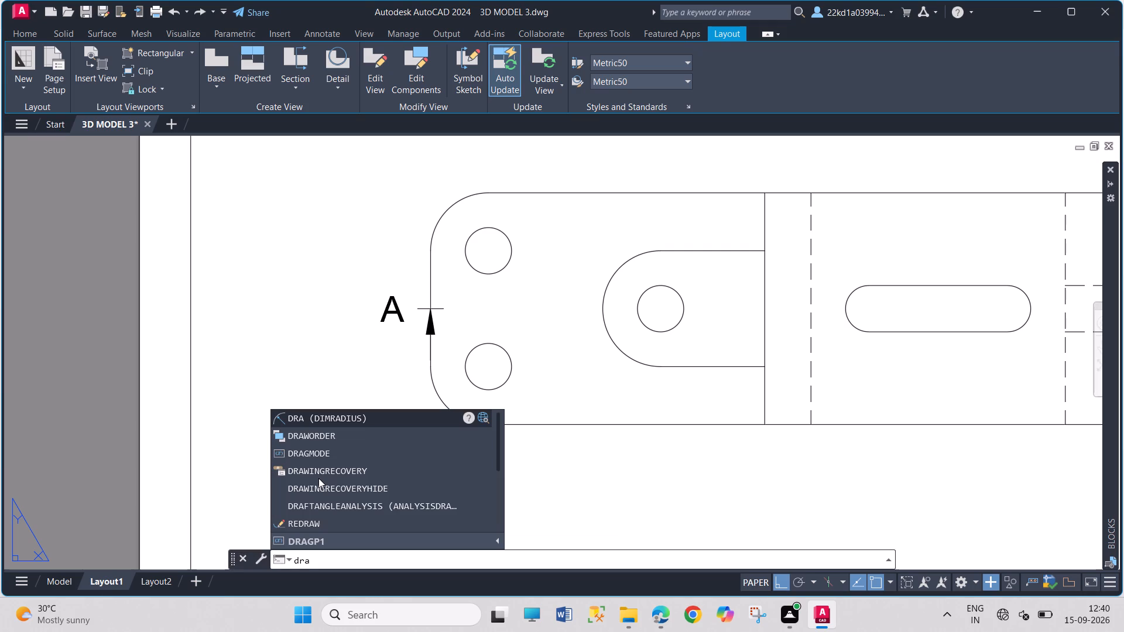
key(Return)
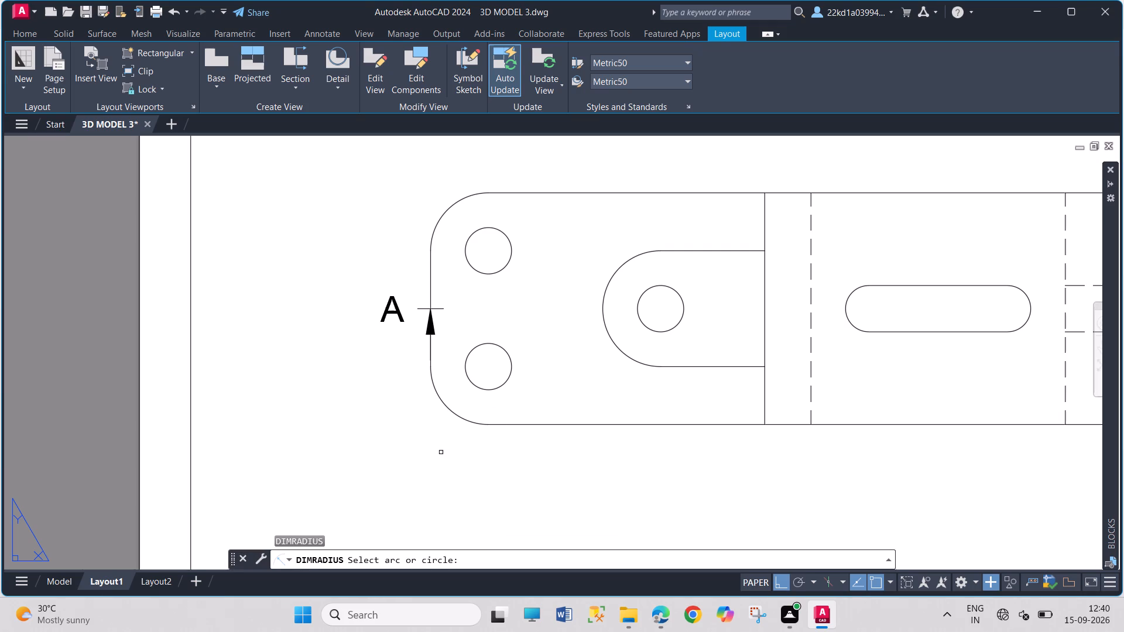
click(442, 399)
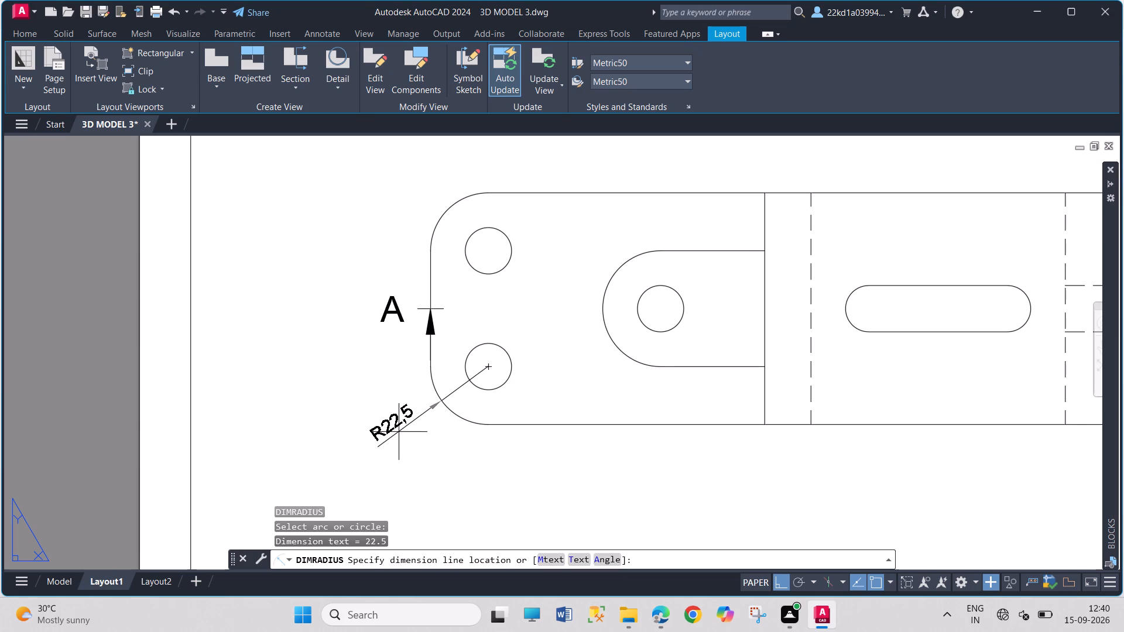
click(398, 432)
Add a diameter dimension to the lower base-plate hole in the plan view, placing the text below the plate outline.
text(dd)
key(i)
key(Return)
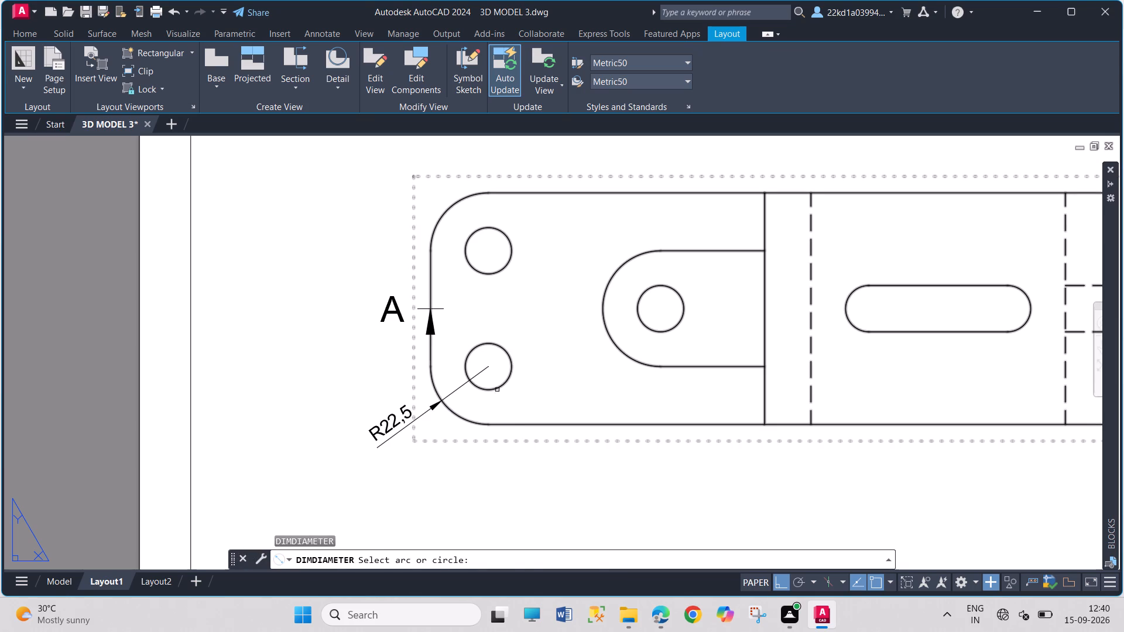
click(497, 389)
click(430, 472)
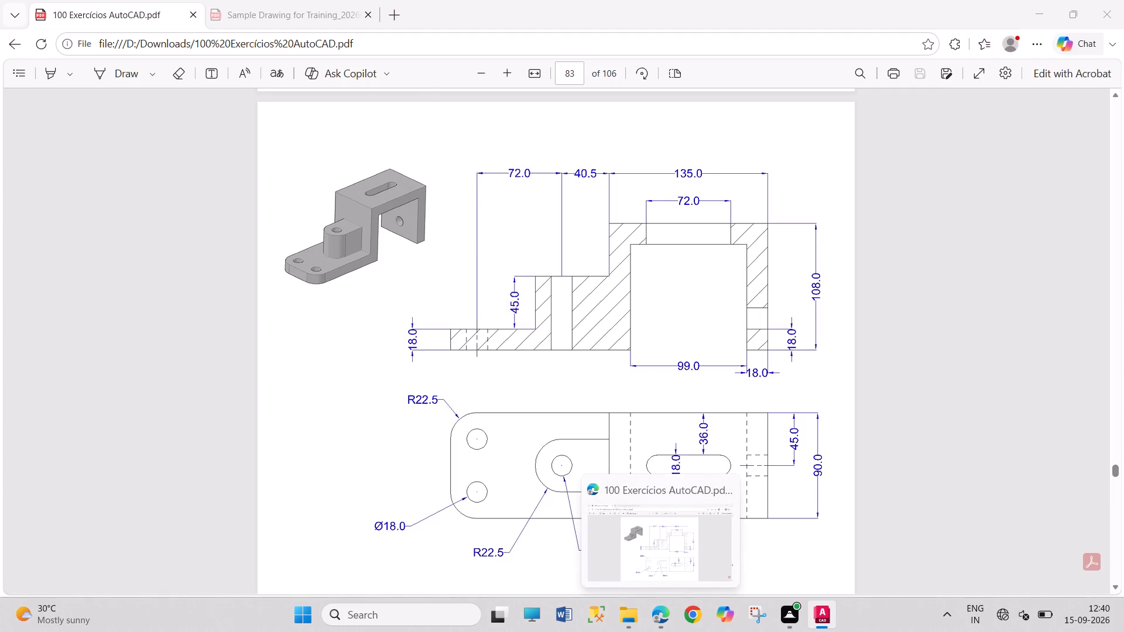
Add a radius dimension to the boss's rounded end in the plan view, placing the text below the plate outline.
text(dra)
key(Return)
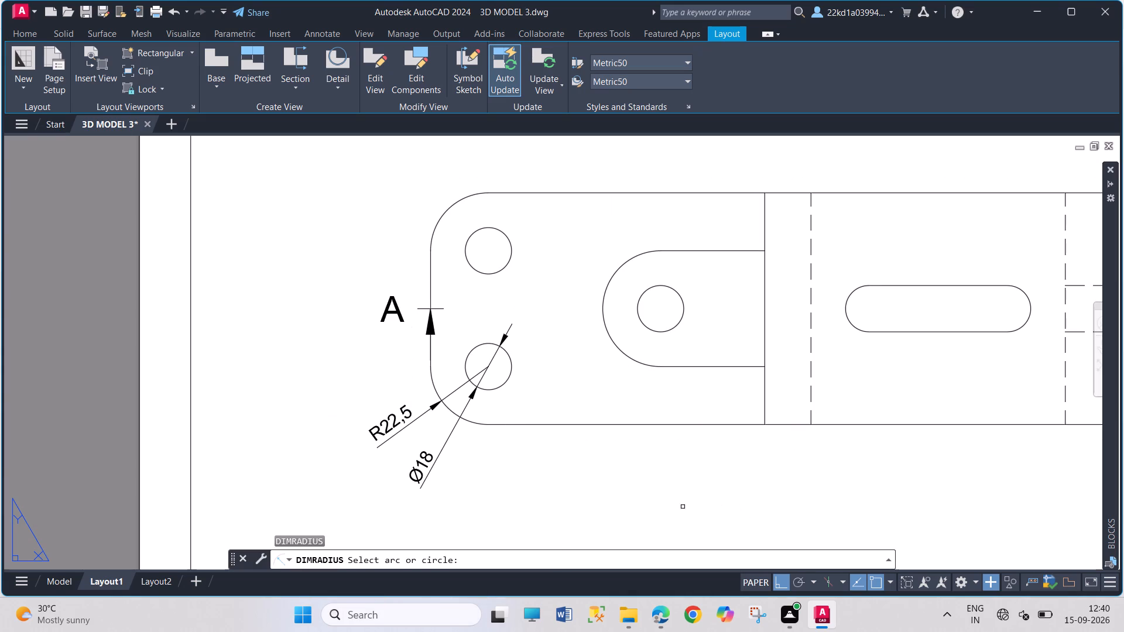
click(616, 345)
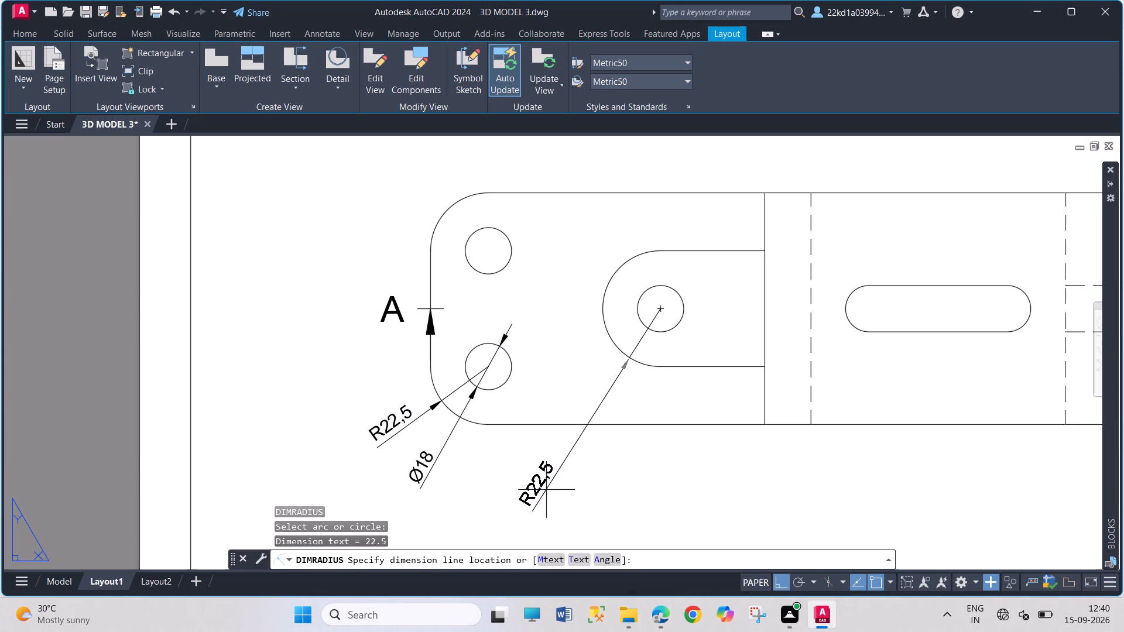
click(526, 485)
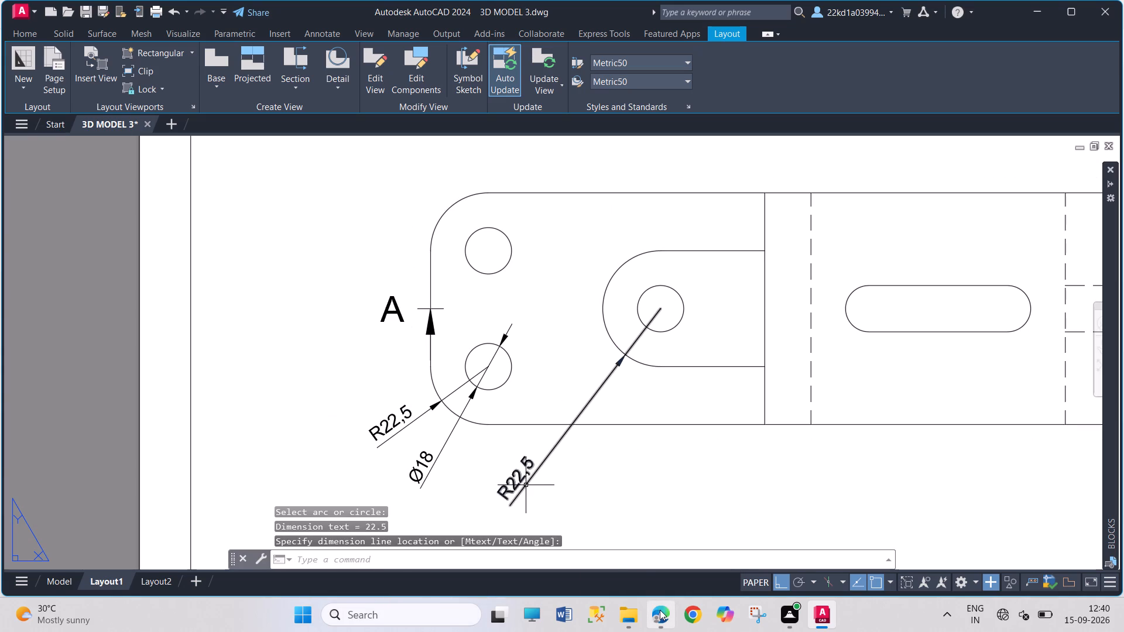
Check the reference PDF and add a diameter dimension to the boss hole in the plan view, with its text below the outline.
click(650, 575)
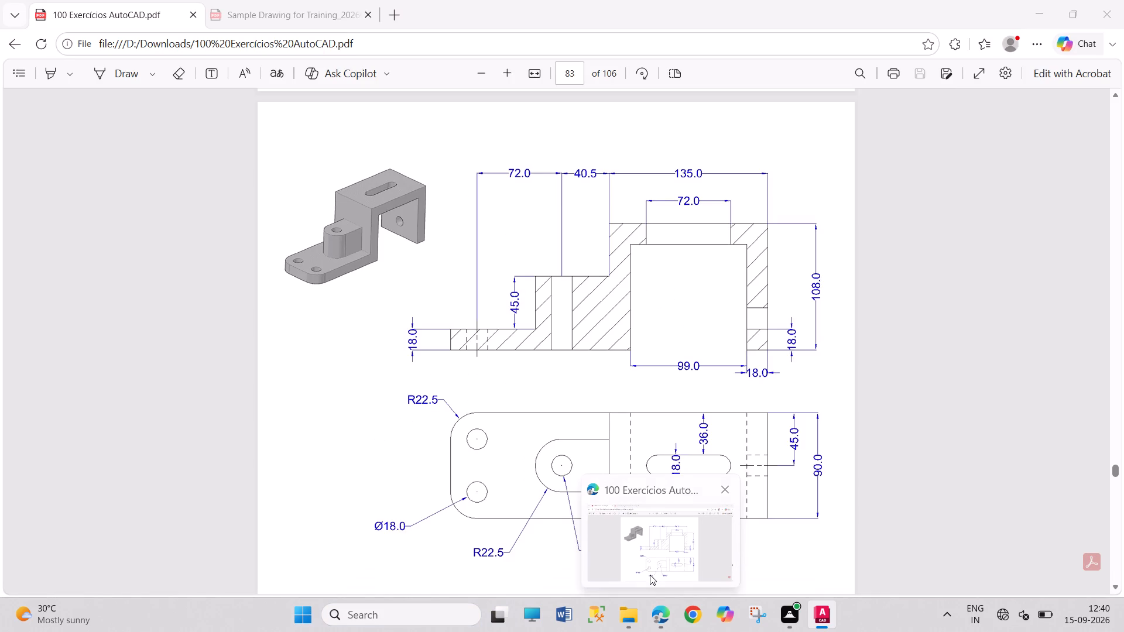
click(827, 609)
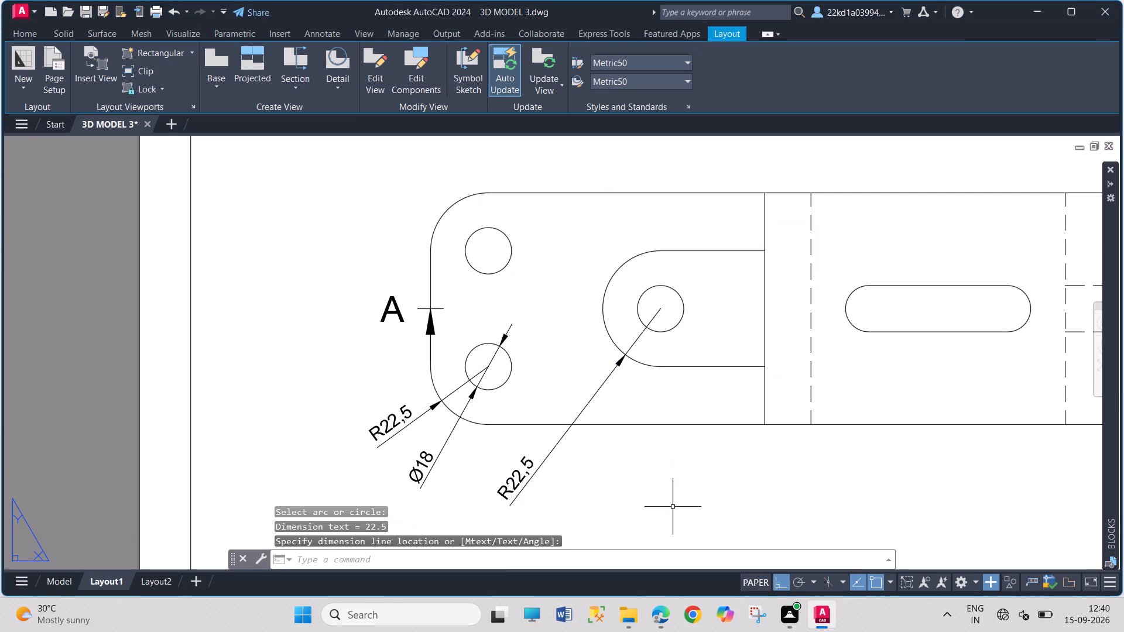
text(ddi)
key(Return)
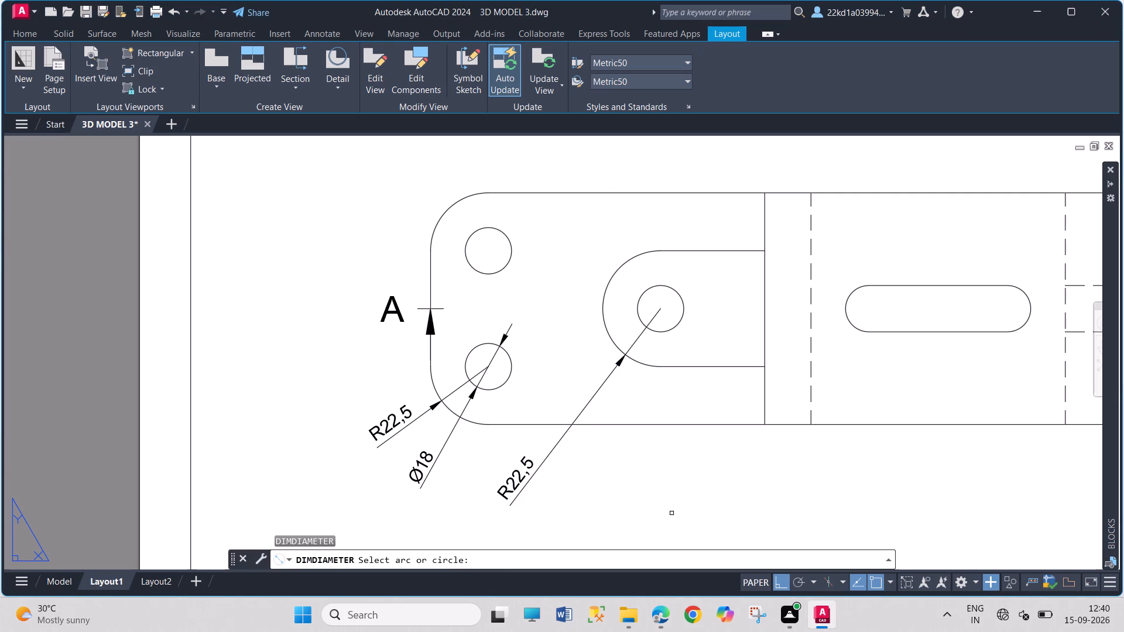
click(671, 329)
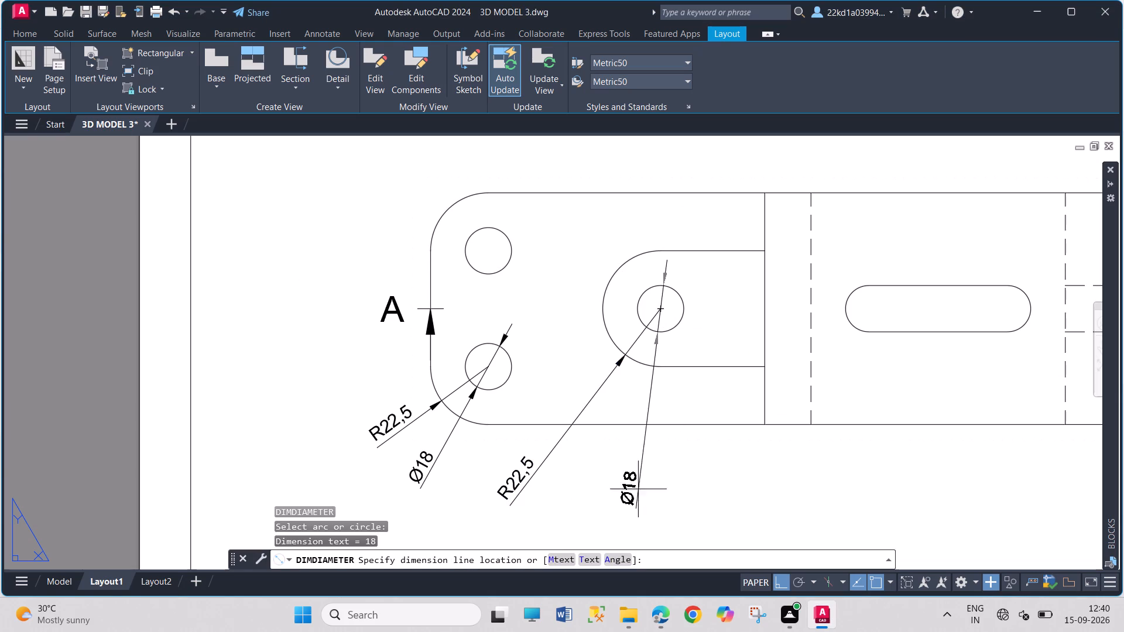
click(610, 489)
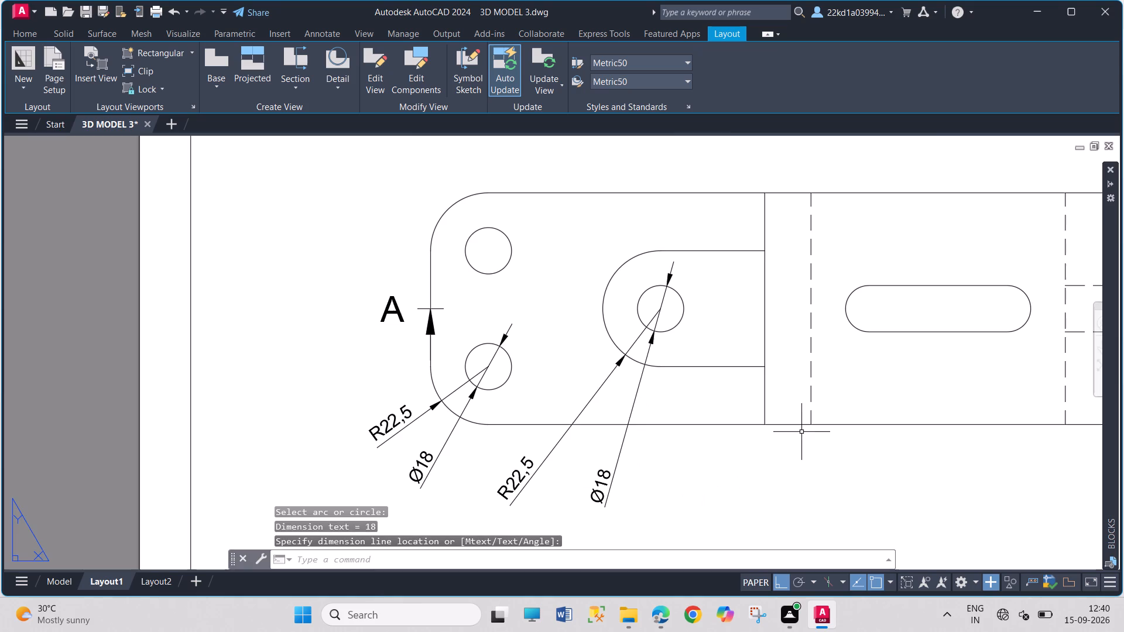
Add a diameter dimension to the slot's rounded end nearest the boss in the plan view, placing the text above the slot.
scroll(801, 432, down, 3)
scroll(917, 396, up, 2)
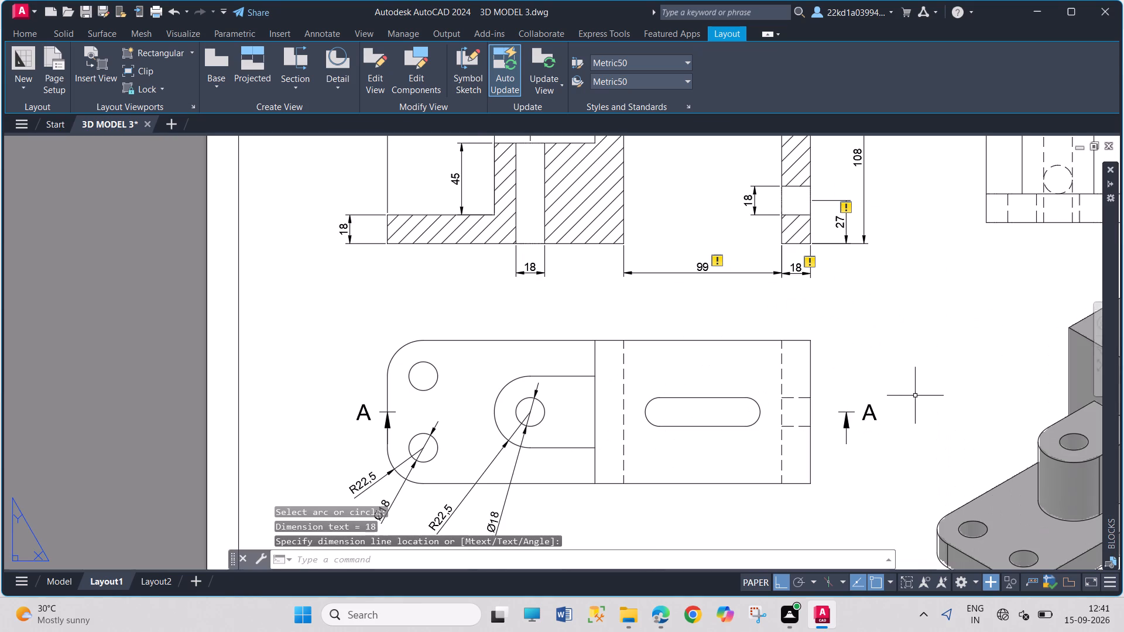
scroll(915, 396, up, 1)
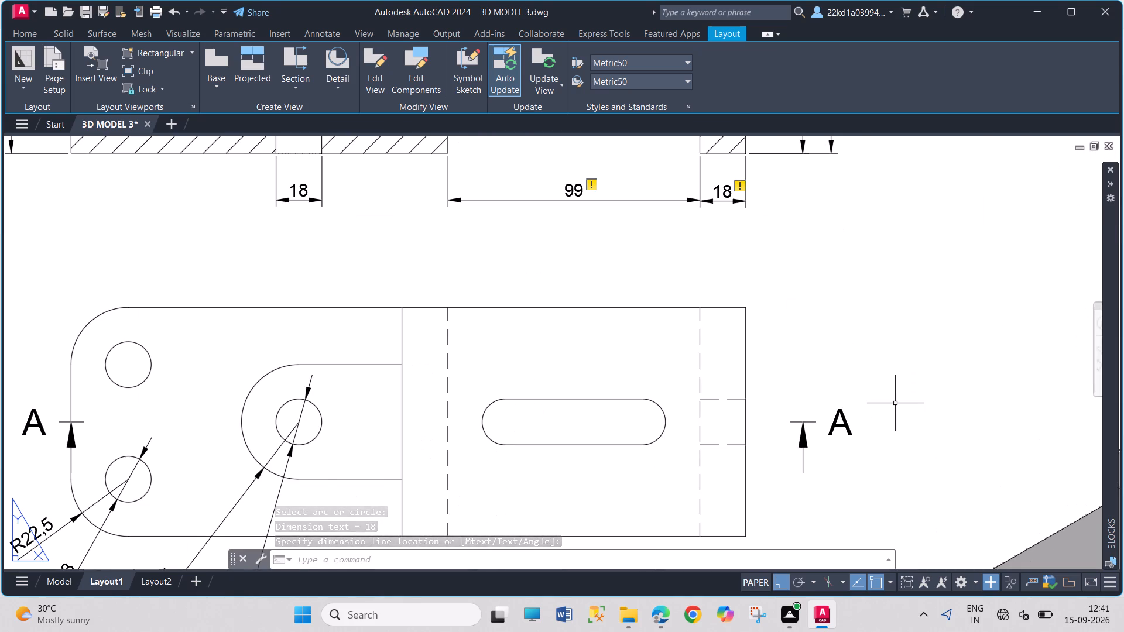
text(ddi)
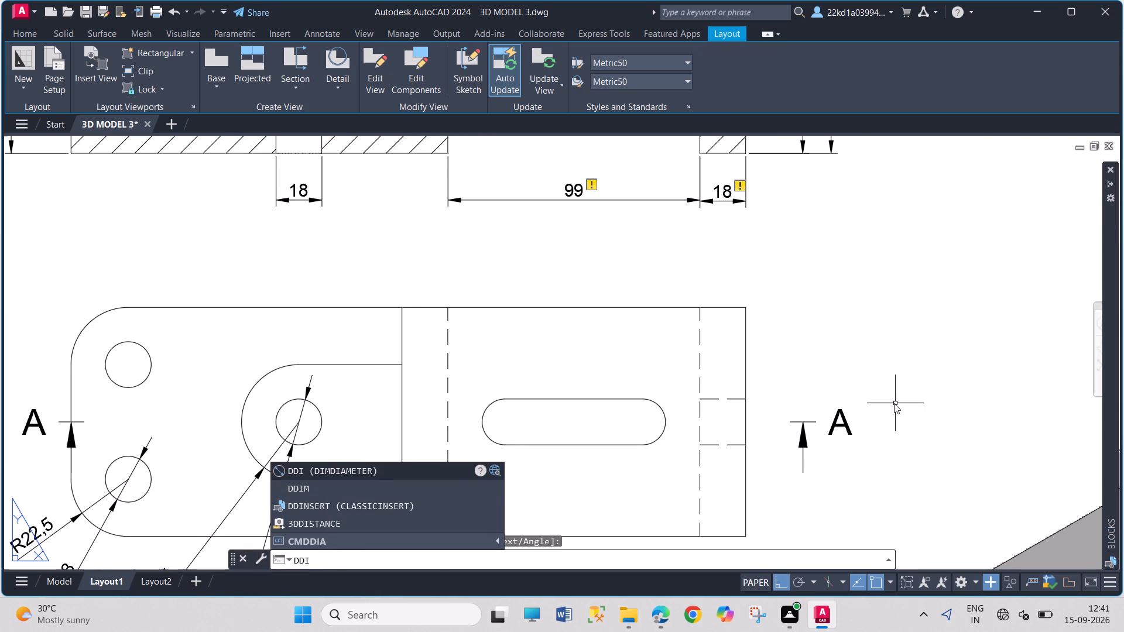
key(Return)
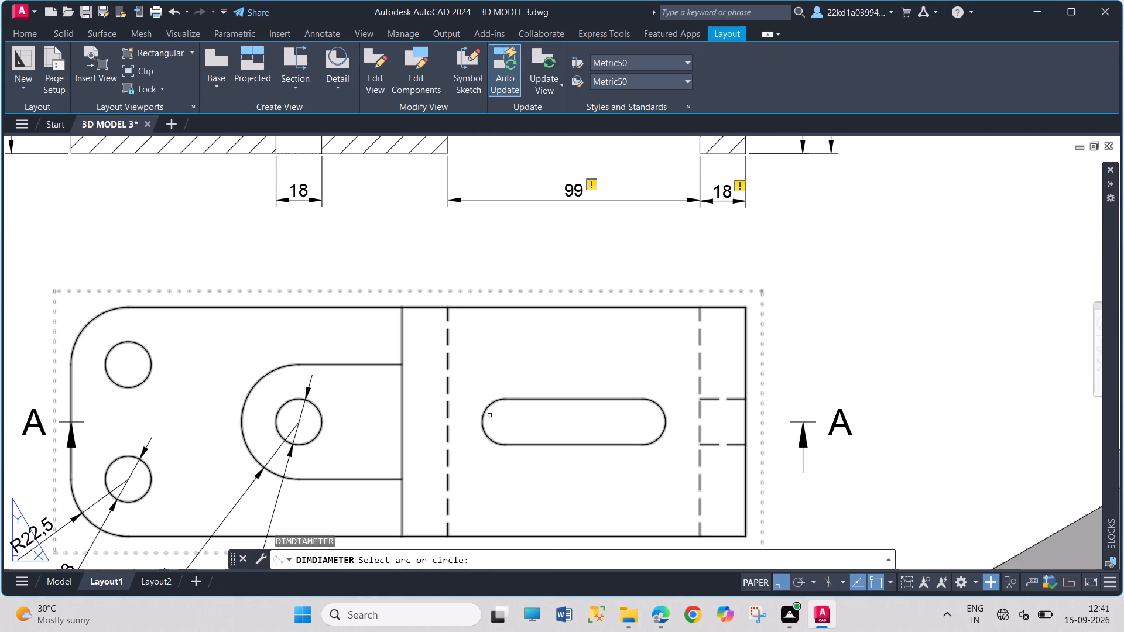
click(488, 413)
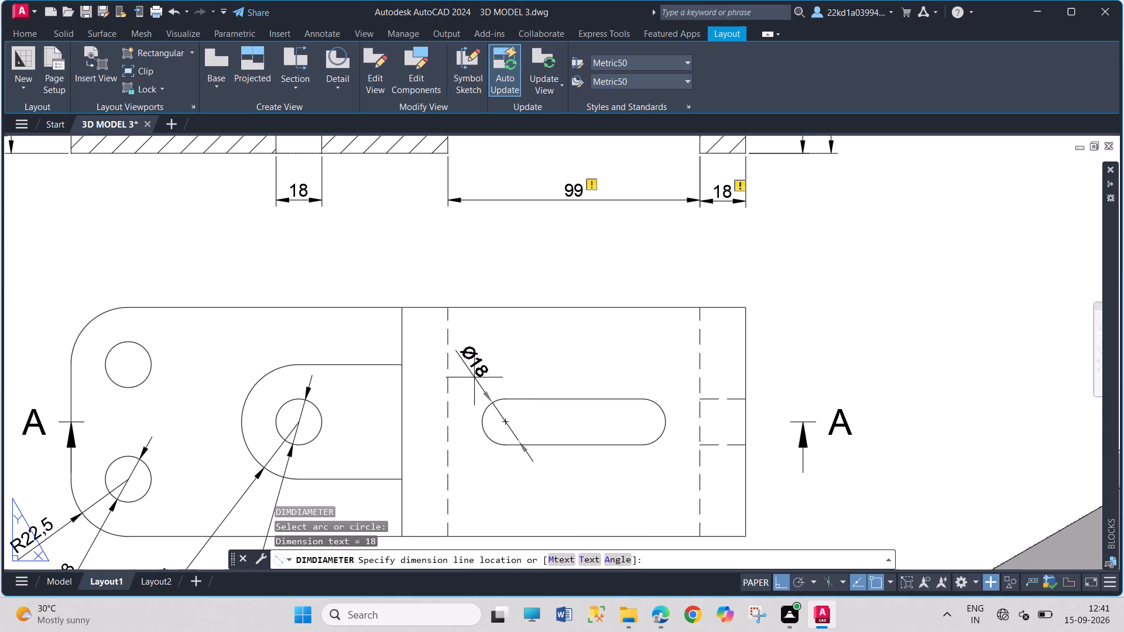
click(481, 379)
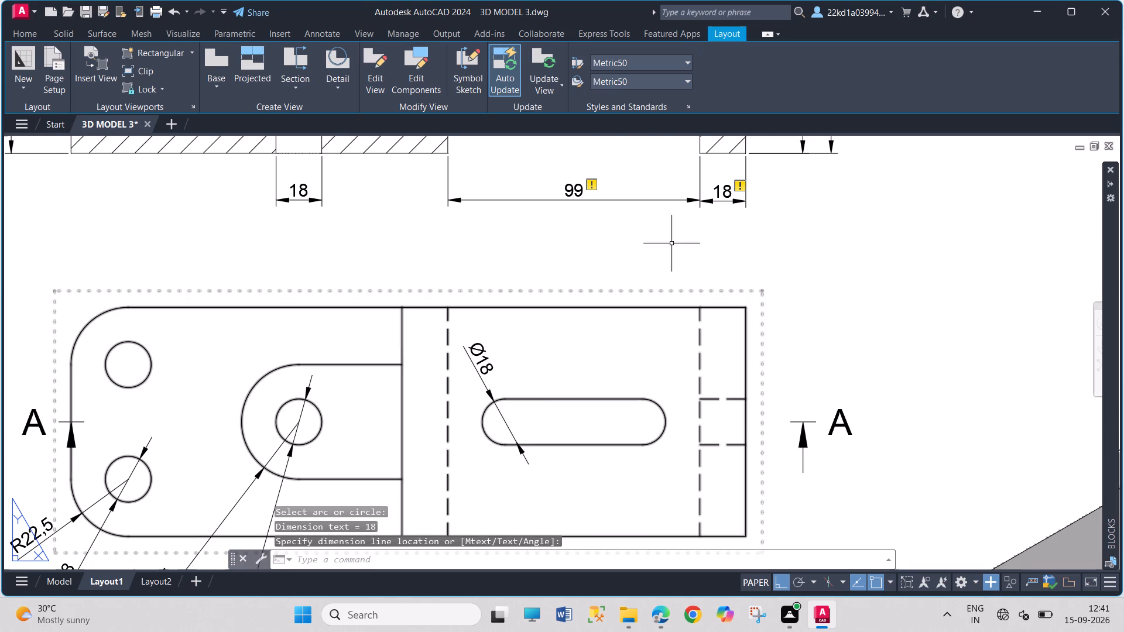
Dimension the distance between the slot's end-arc centres in the plan view, placing it above the slot.
text(dim)
key(Return)
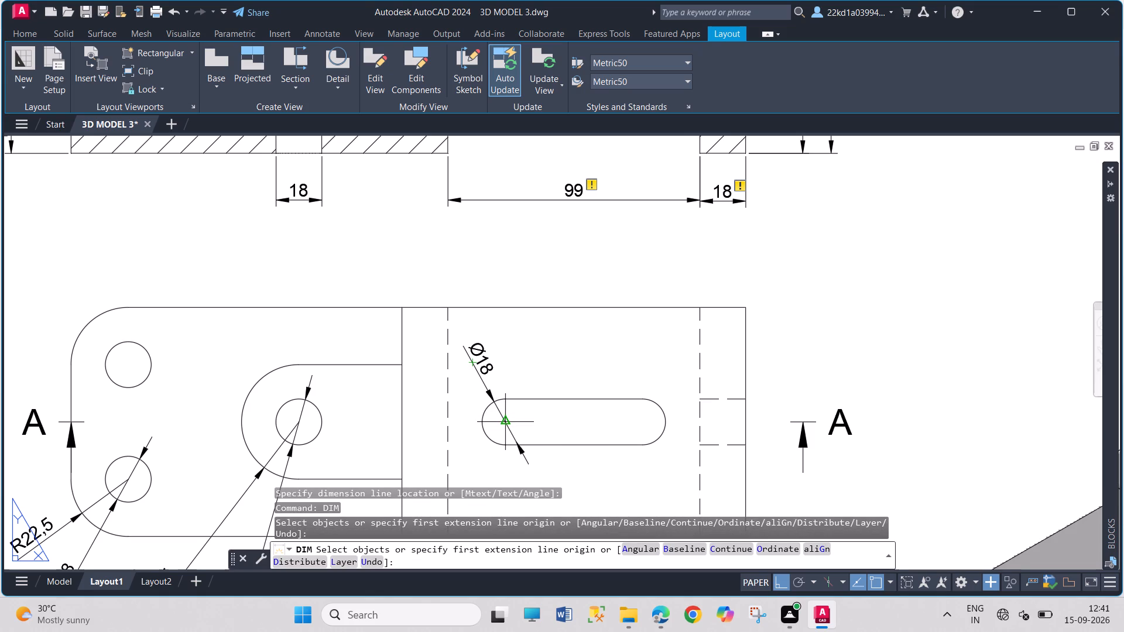
drag(505, 423, 515, 427)
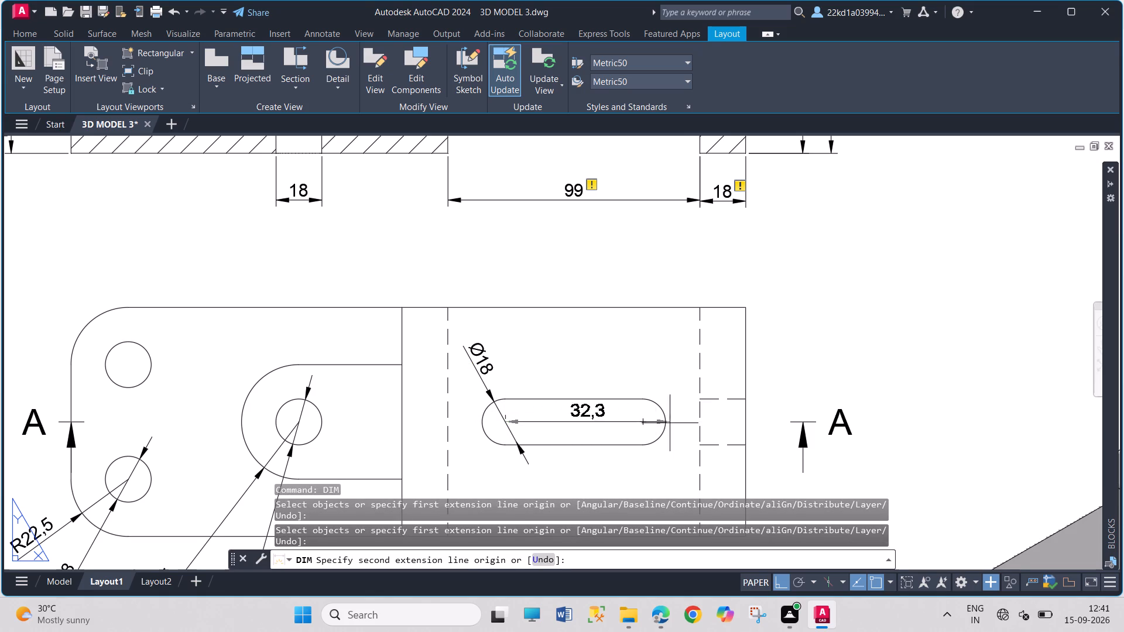
click(643, 423)
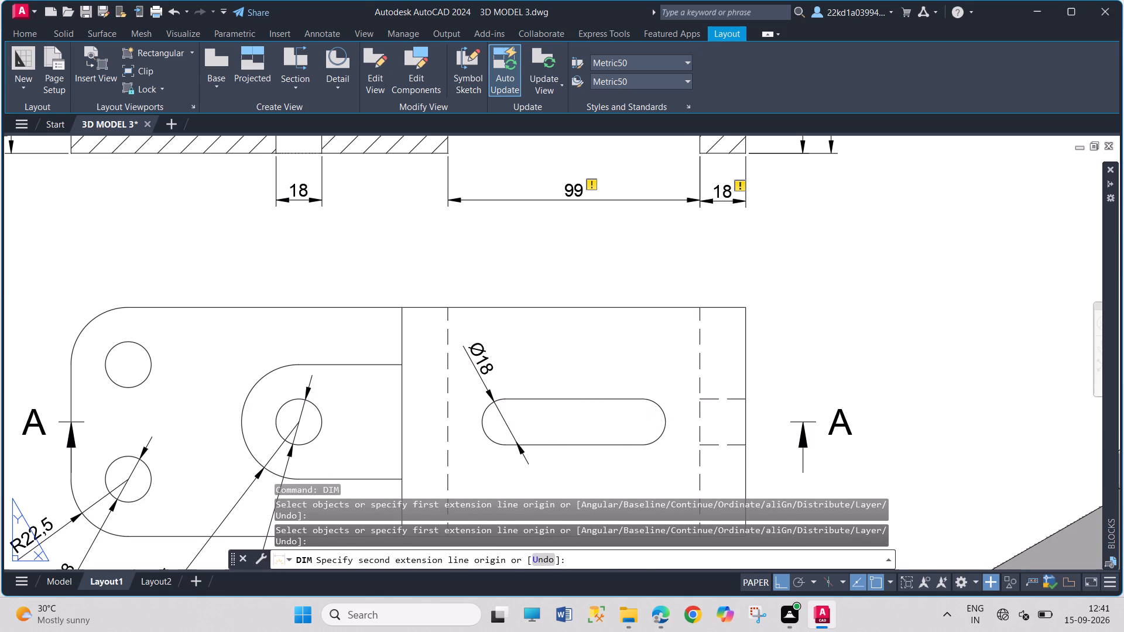
click(573, 349)
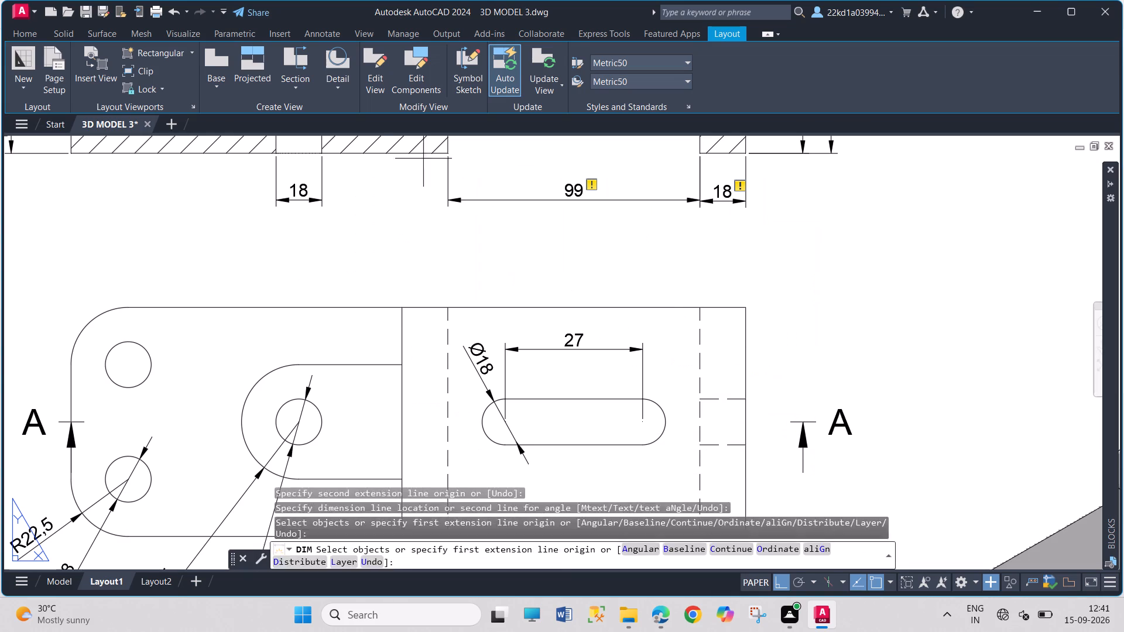
Dimension horizontally from the slot's far arc centre to the bracket's outer end edge, placing it above the plan outline.
text(dim)
key(Return)
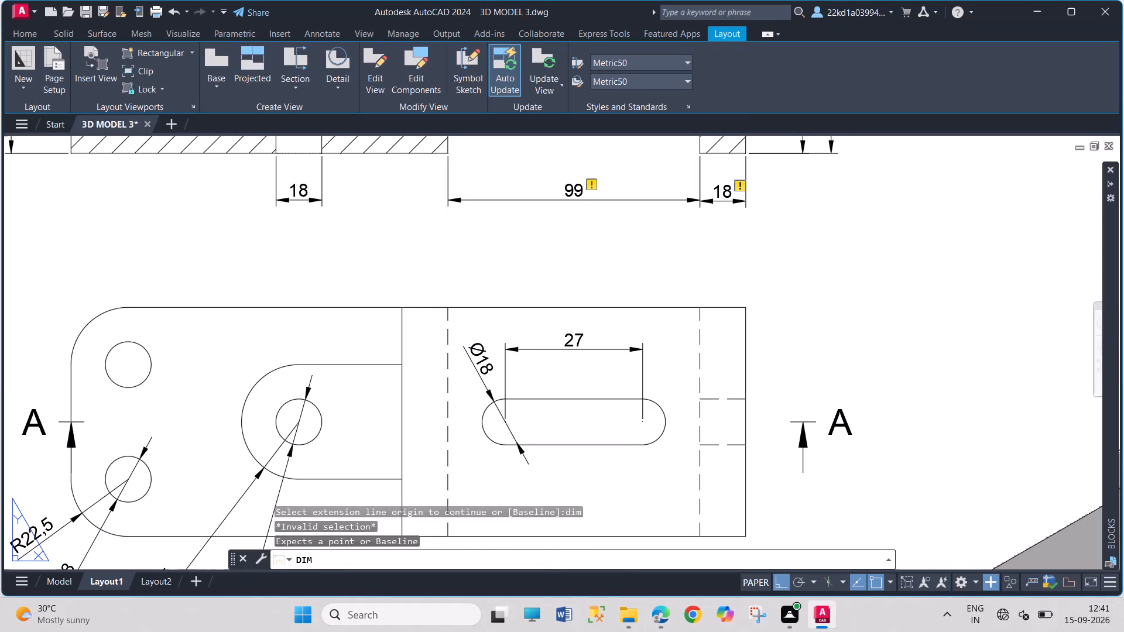
click(645, 423)
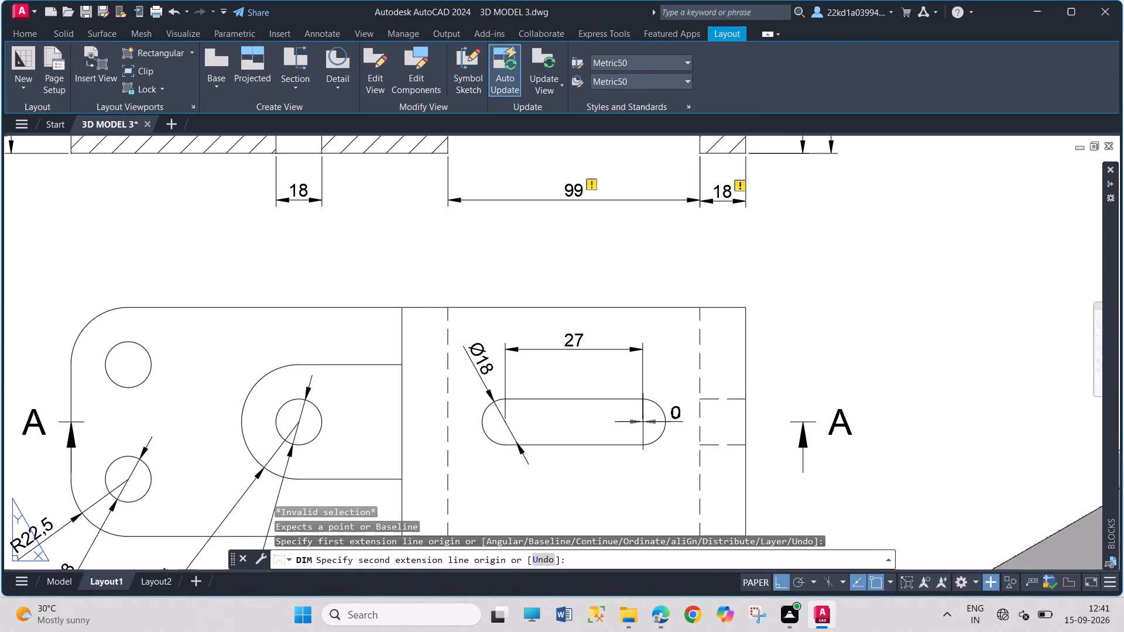
click(743, 423)
click(744, 268)
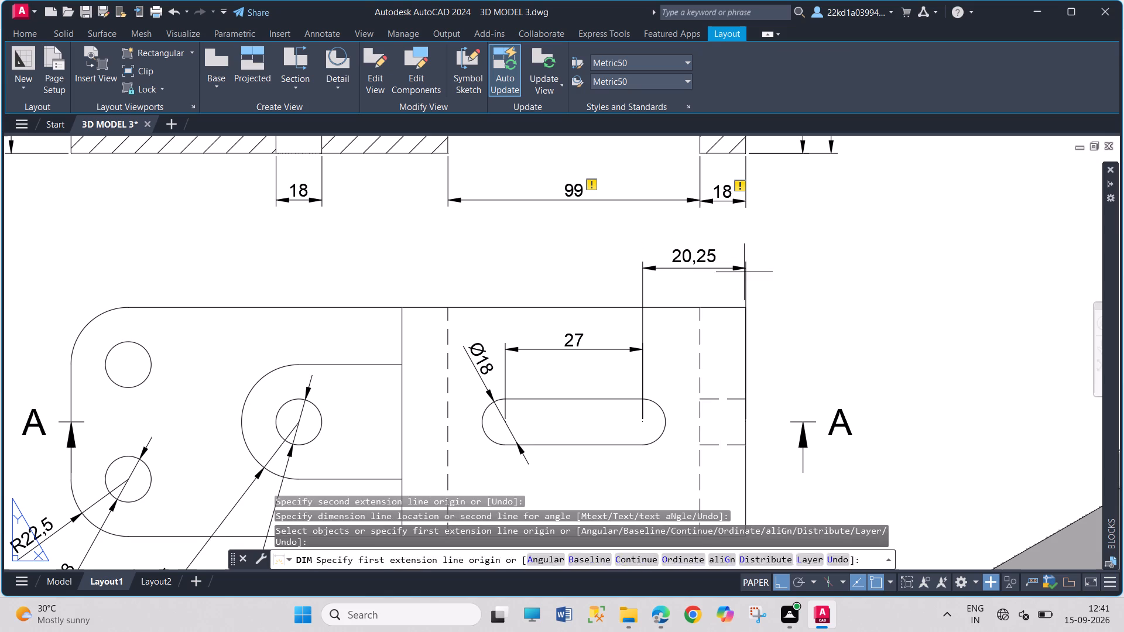
Add a vertical dimension from the slot's far arc centre to the lower edge of the plan view, inside the outline.
scroll(685, 426, down, 4)
scroll(698, 459, up, 2)
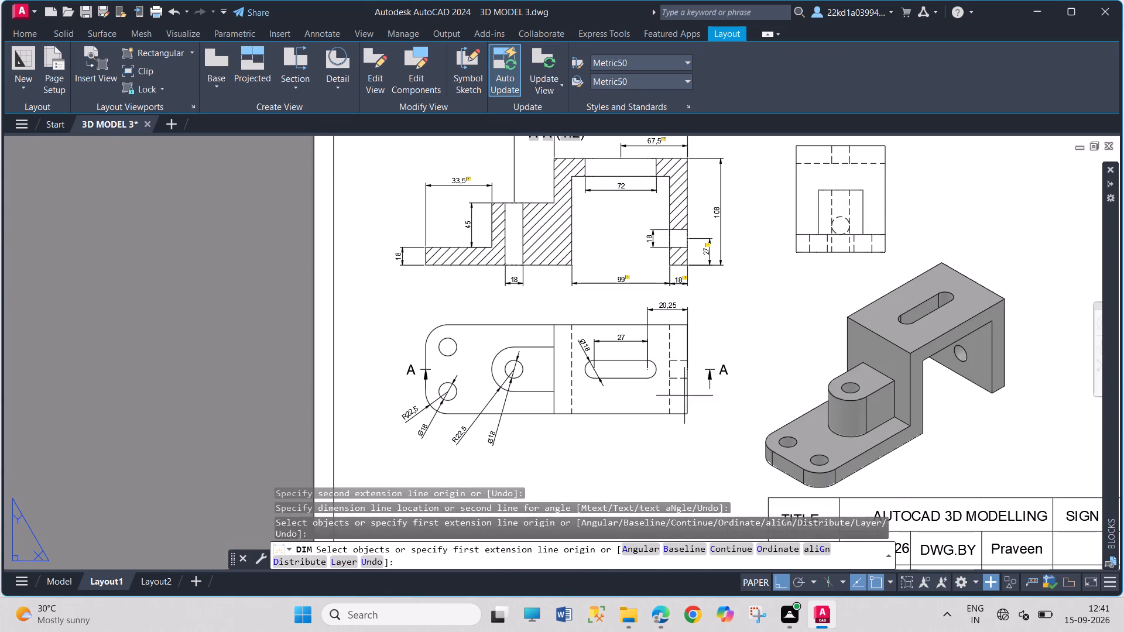
click(647, 373)
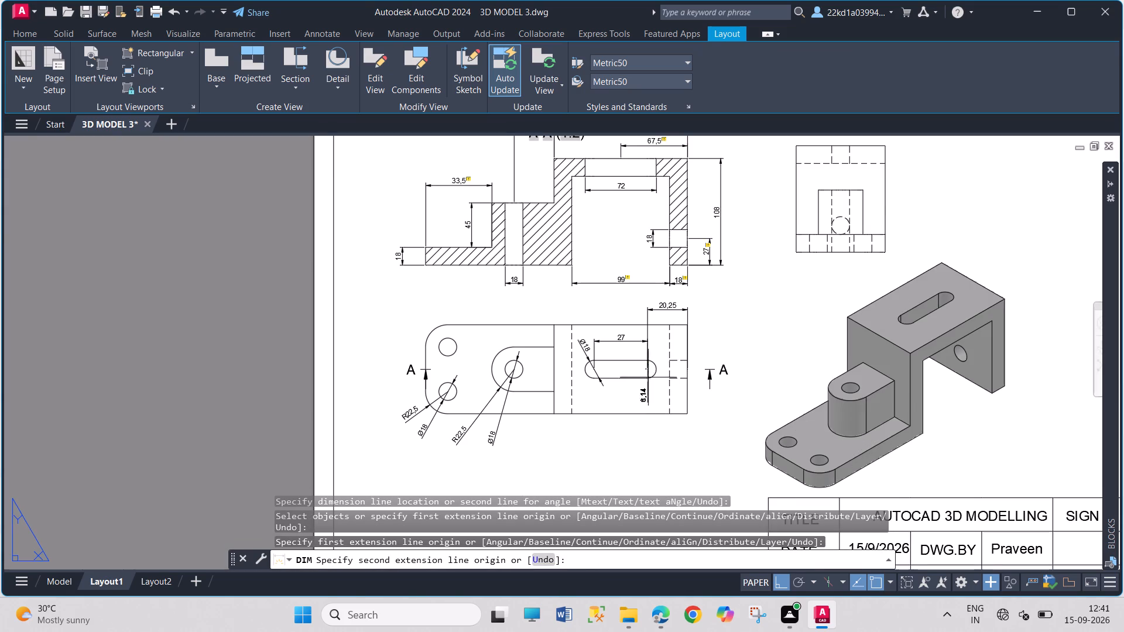
click(649, 416)
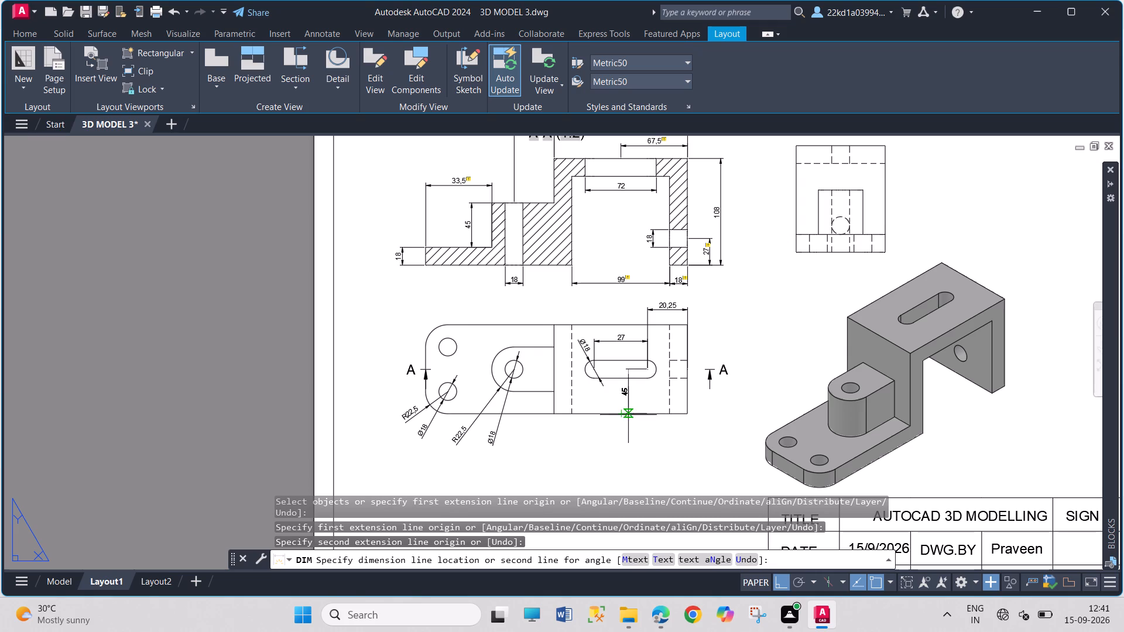
click(647, 406)
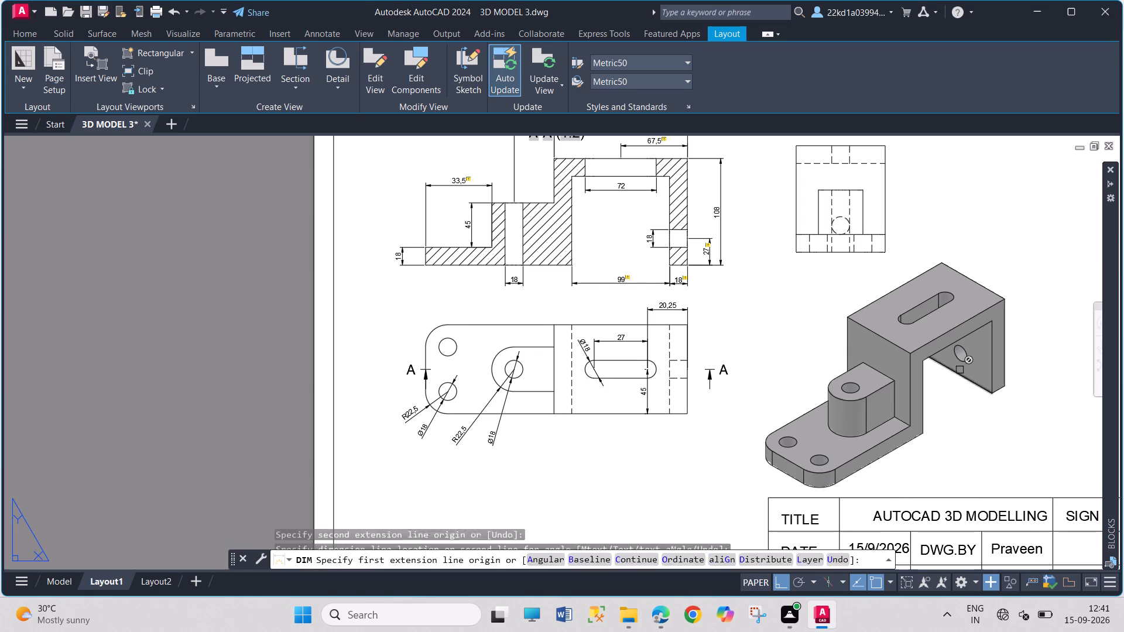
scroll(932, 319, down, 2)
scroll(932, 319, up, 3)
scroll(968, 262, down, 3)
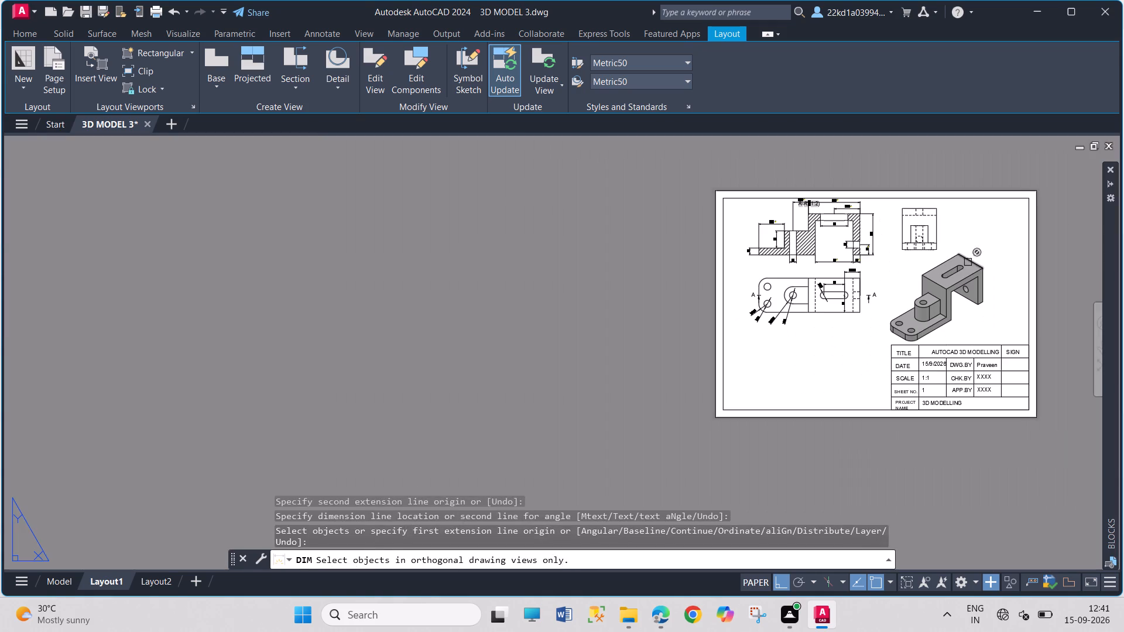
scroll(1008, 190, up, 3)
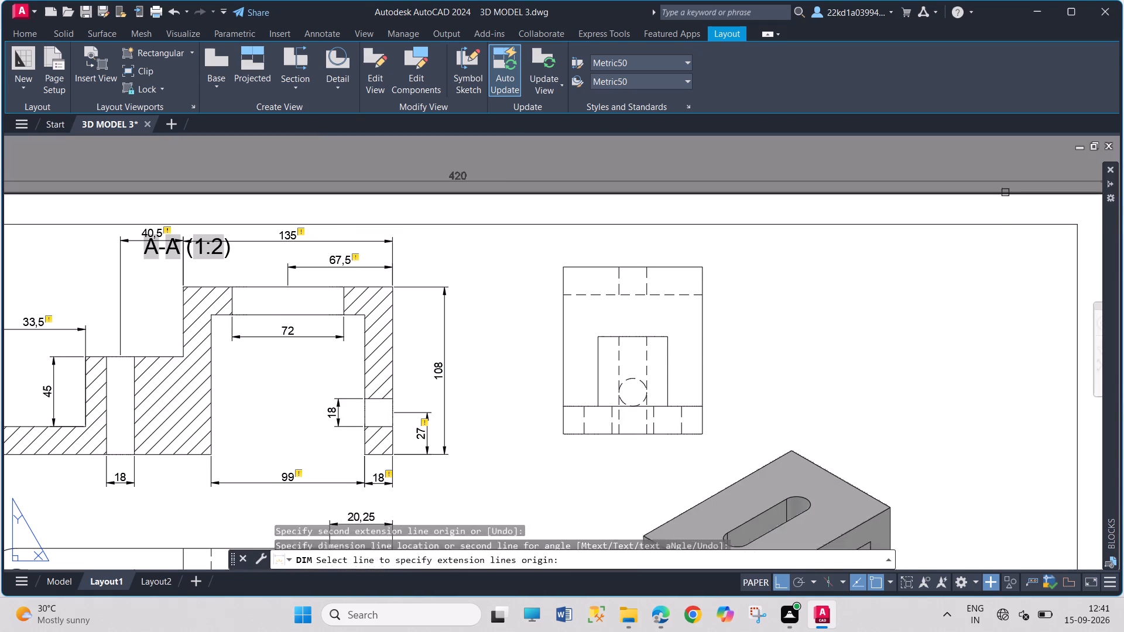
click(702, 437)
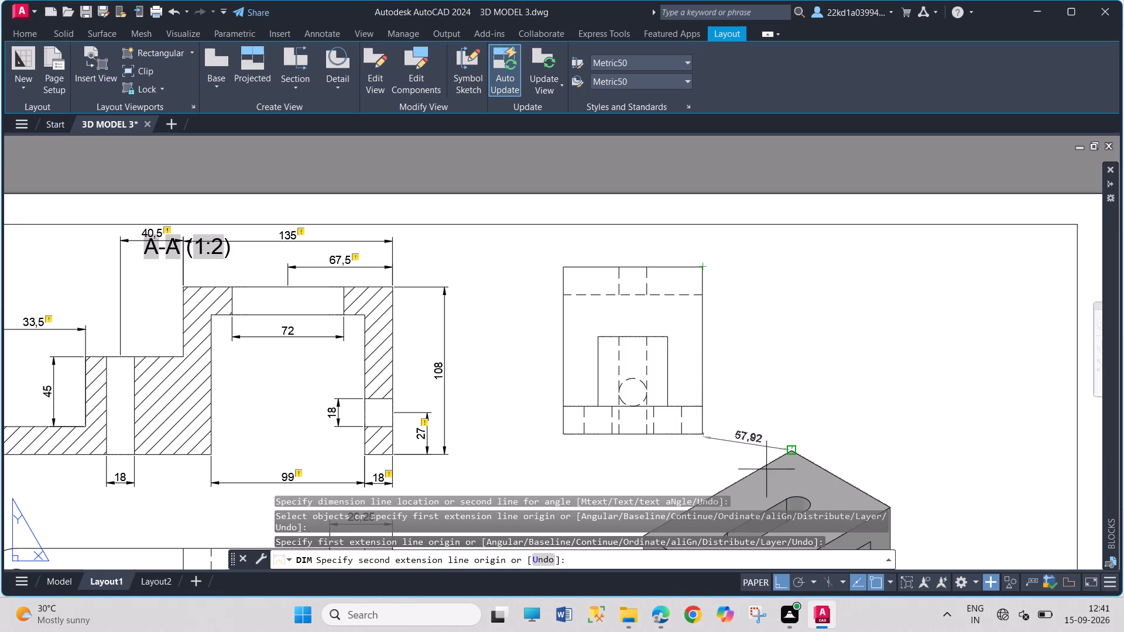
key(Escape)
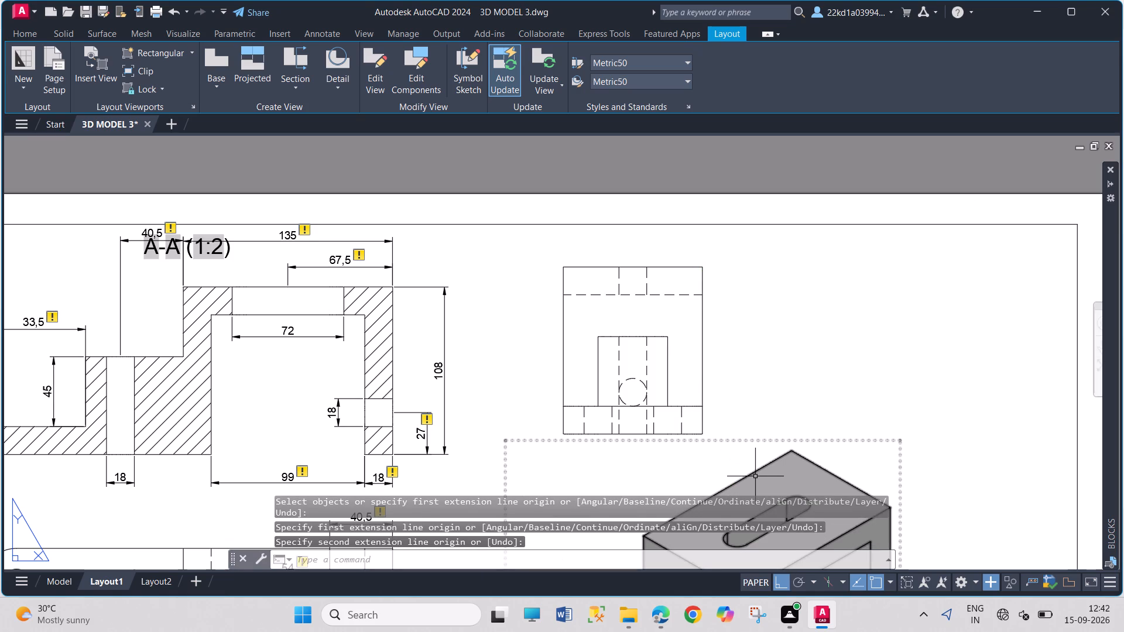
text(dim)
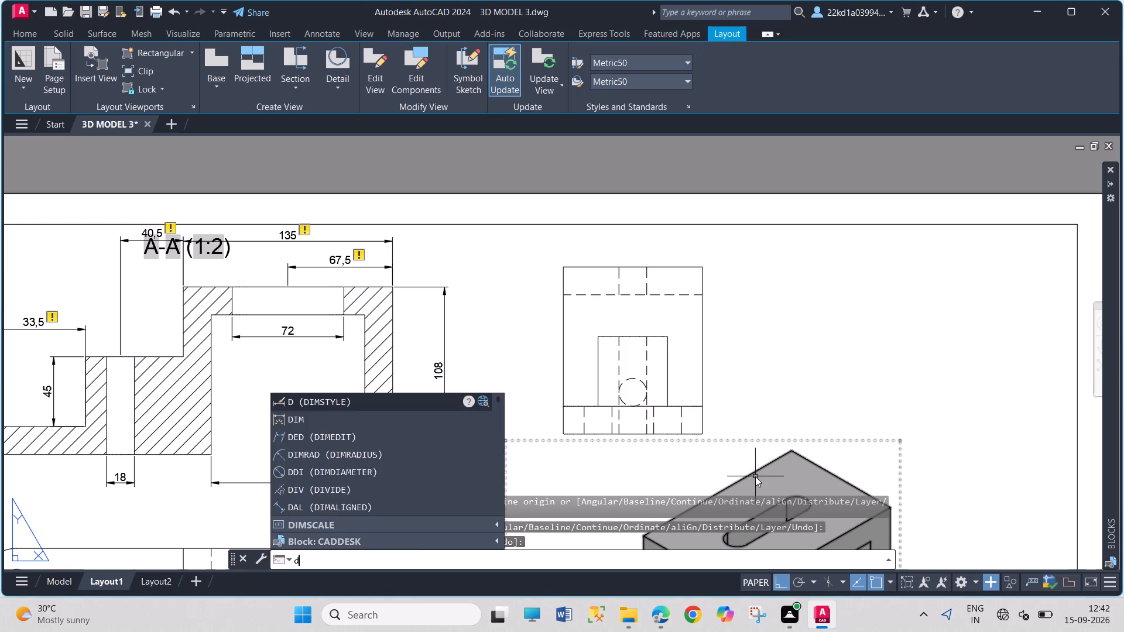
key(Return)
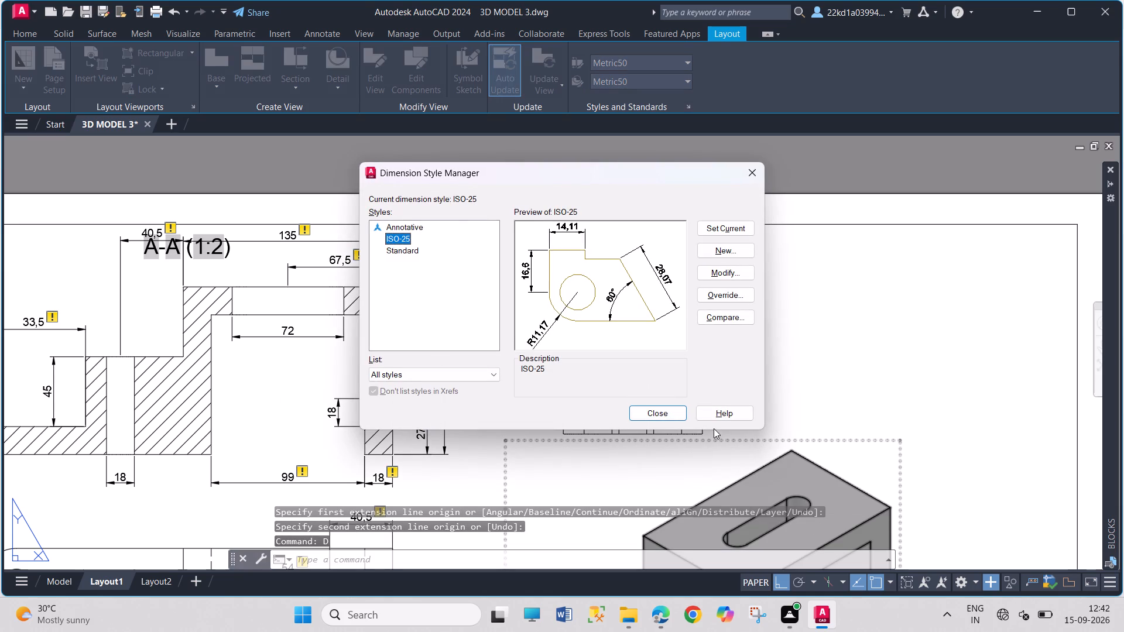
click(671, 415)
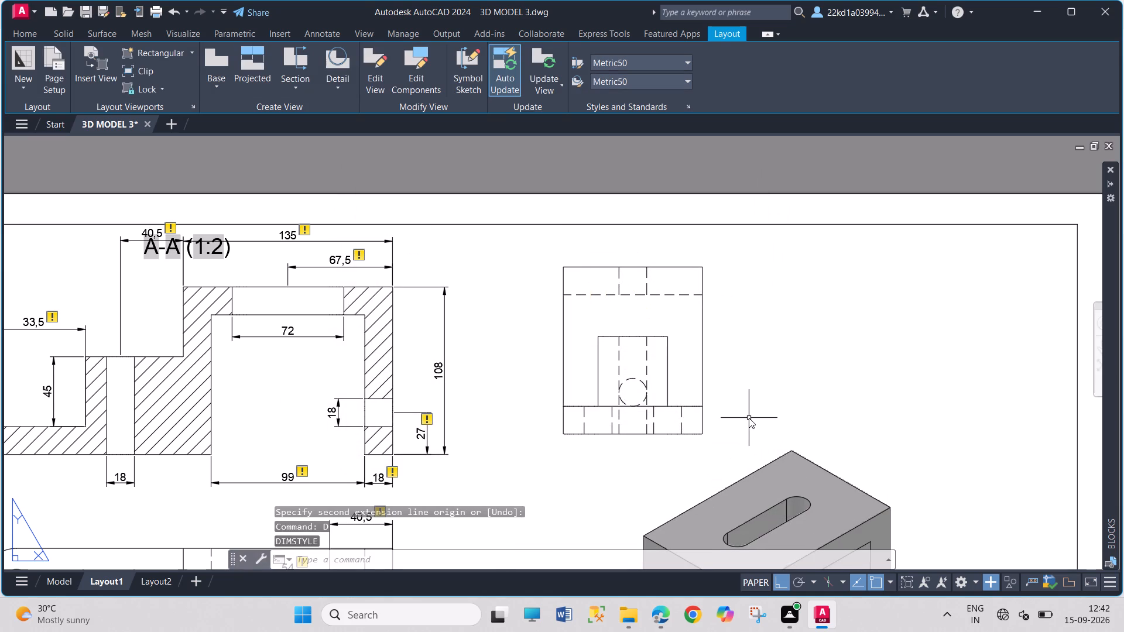
Dimension the side view's overall height from its lower right corner to its upper right corner, placing it outside the outline.
text(dim)
key(Return)
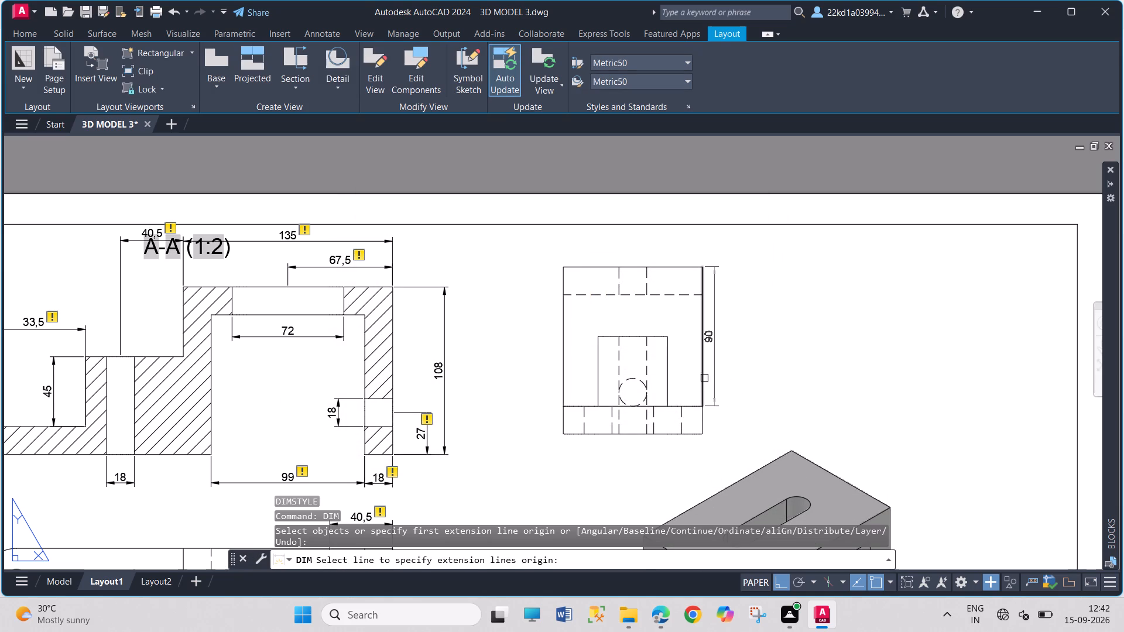
click(704, 433)
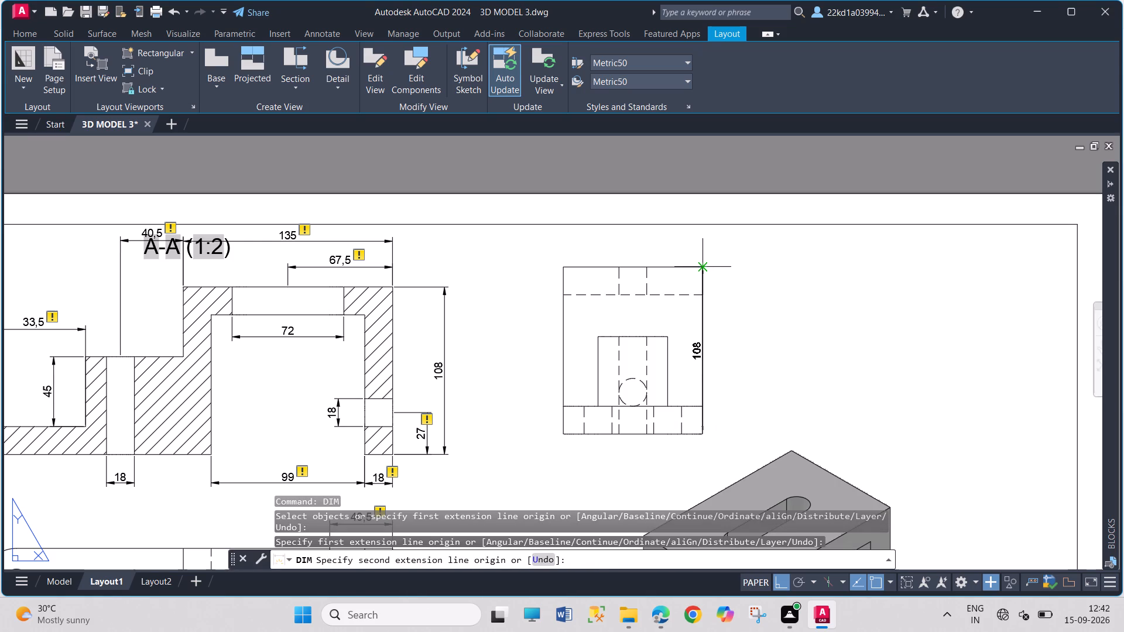
click(702, 267)
click(763, 311)
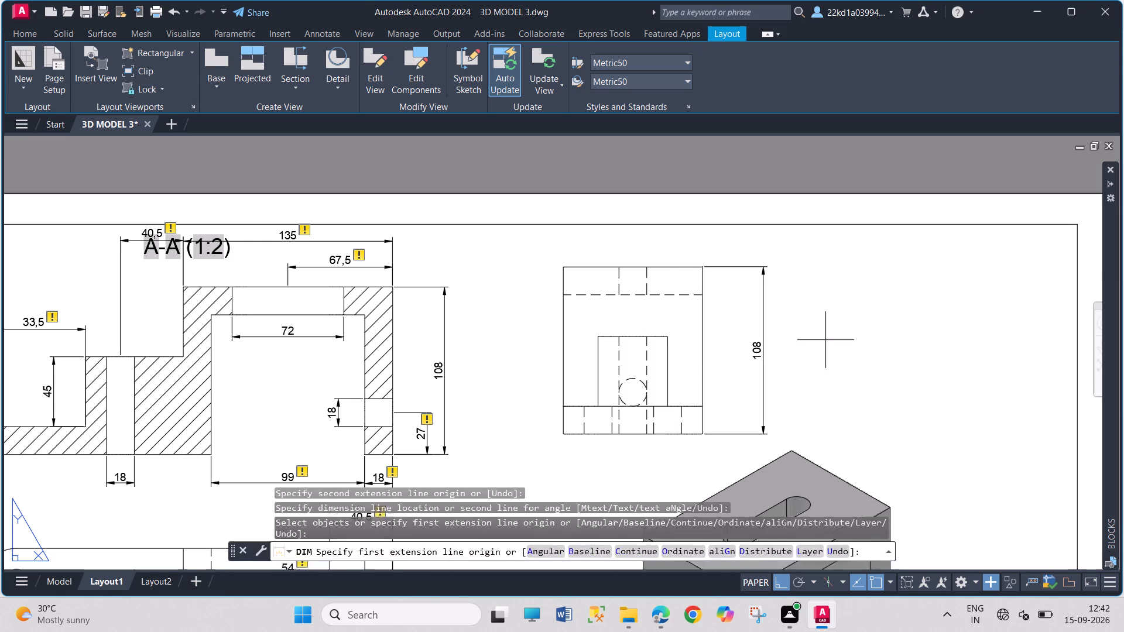
Check the whole A3 sheet and the side view for completeness of the dimensions.
scroll(603, 387, down, 5)
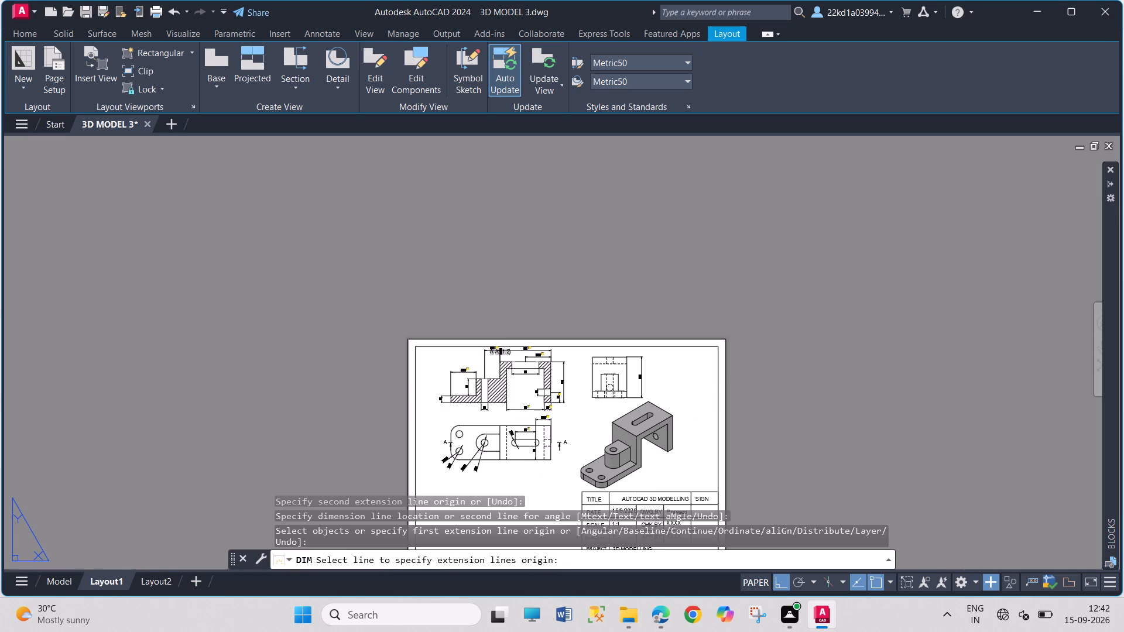
scroll(602, 384, down, 1)
scroll(535, 500, down, 1)
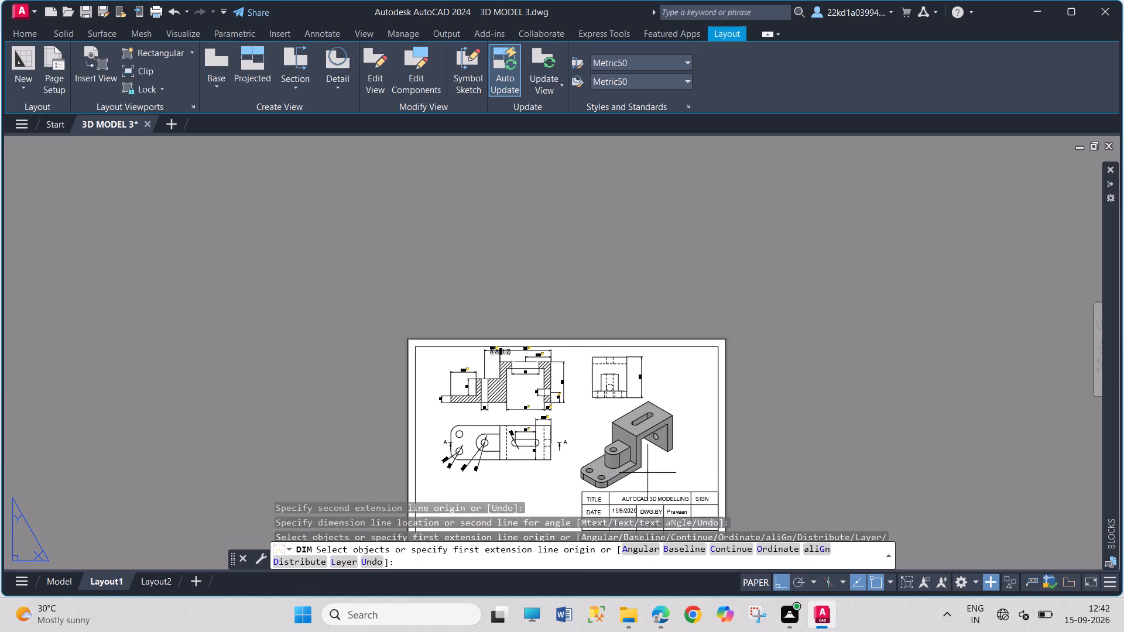
scroll(648, 454, up, 1)
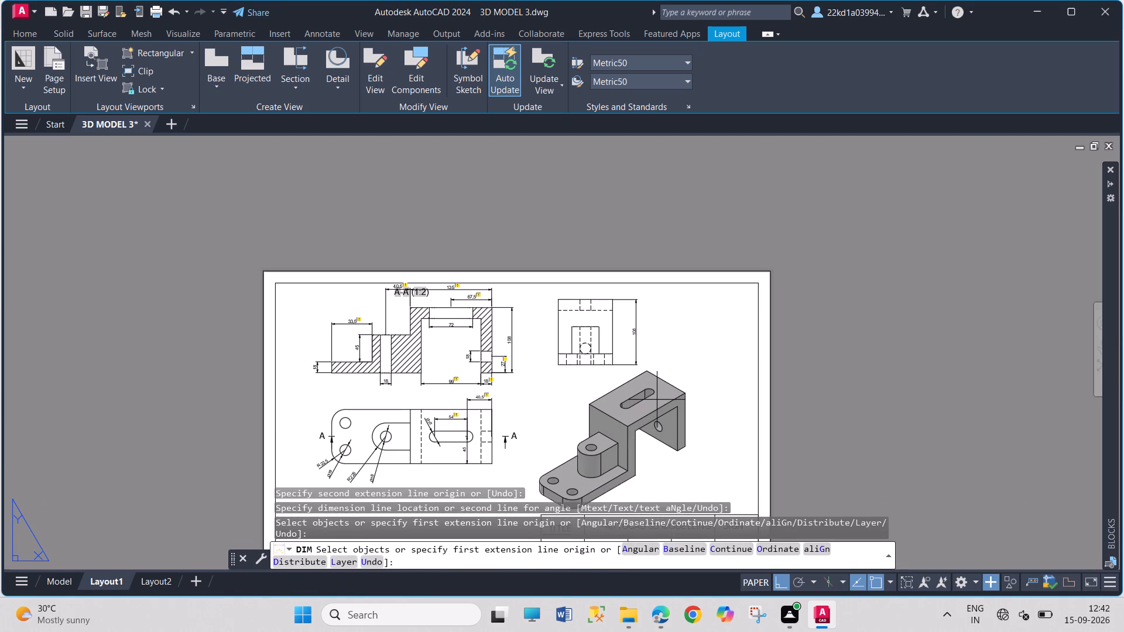
scroll(658, 407, down, 3)
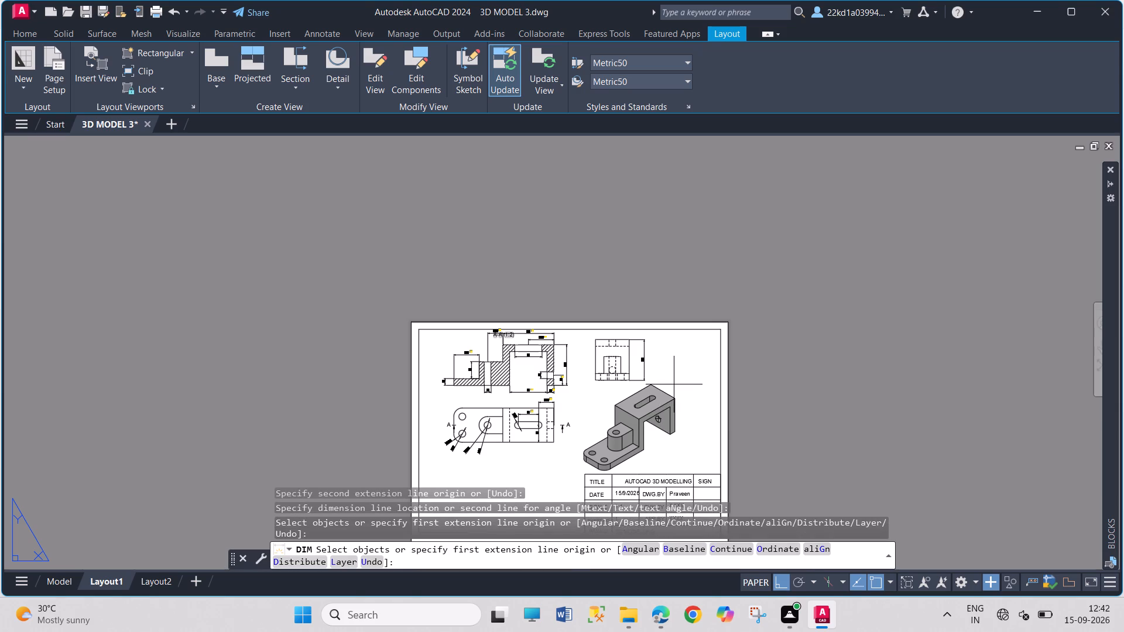
scroll(667, 399, up, 2)
scroll(589, 255, up, 2)
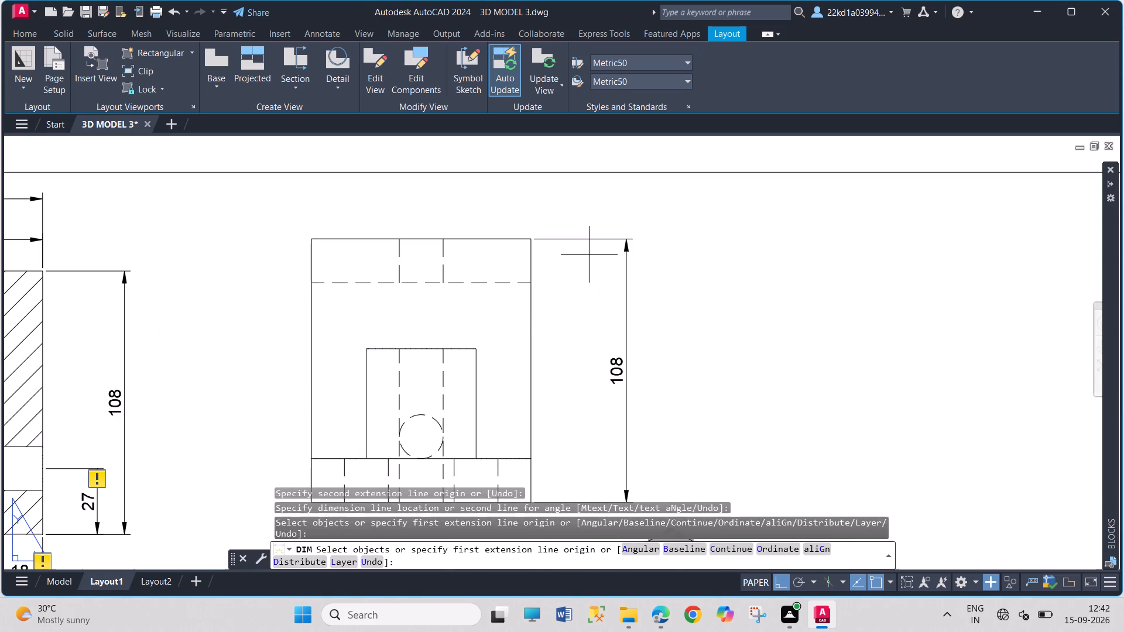
scroll(588, 263, down, 6)
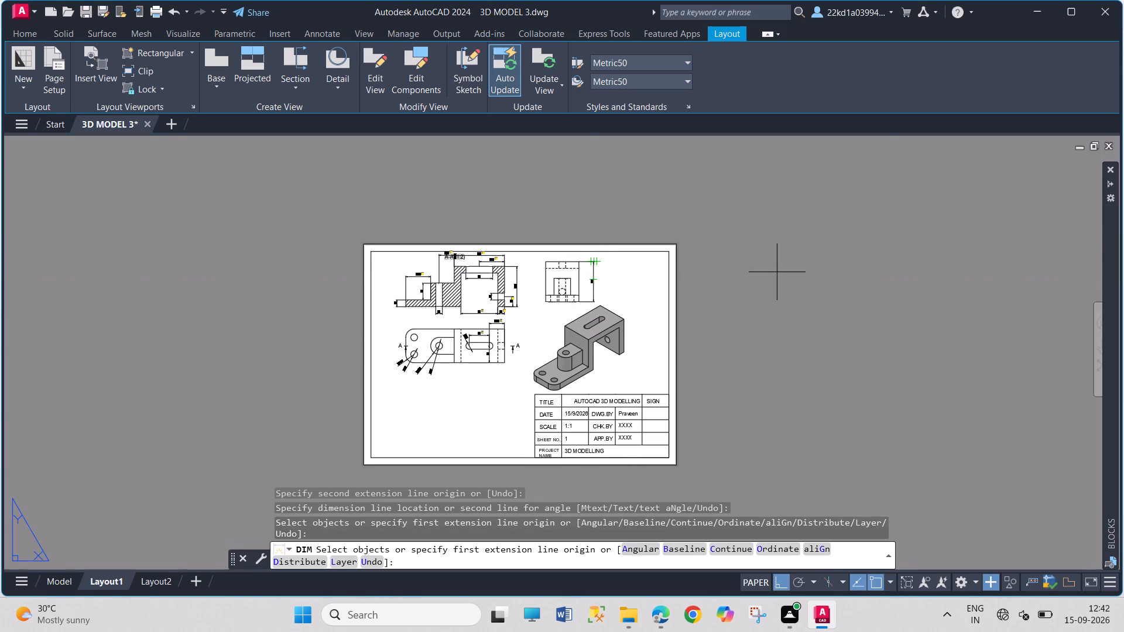
Save the drawing.
key(ctrl+s)
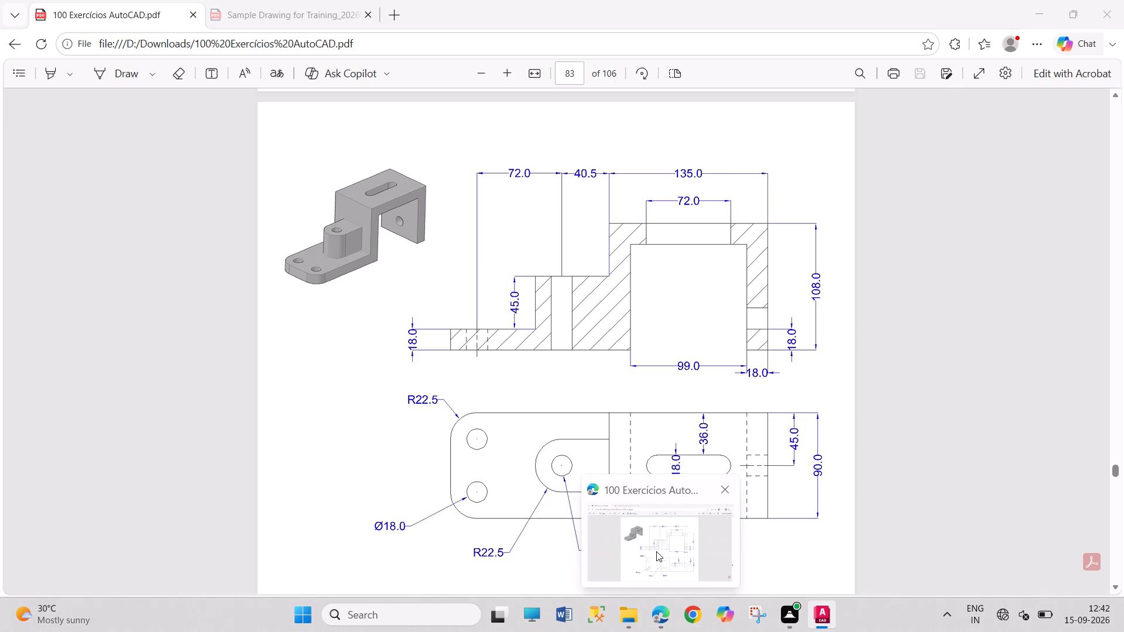
Switch to Microsoft Edge and review the stepped bracket's reference drawing on page 83 of the 100 Exercícios AutoCAD PDF.
click(656, 551)
scroll(659, 505, down, 4)
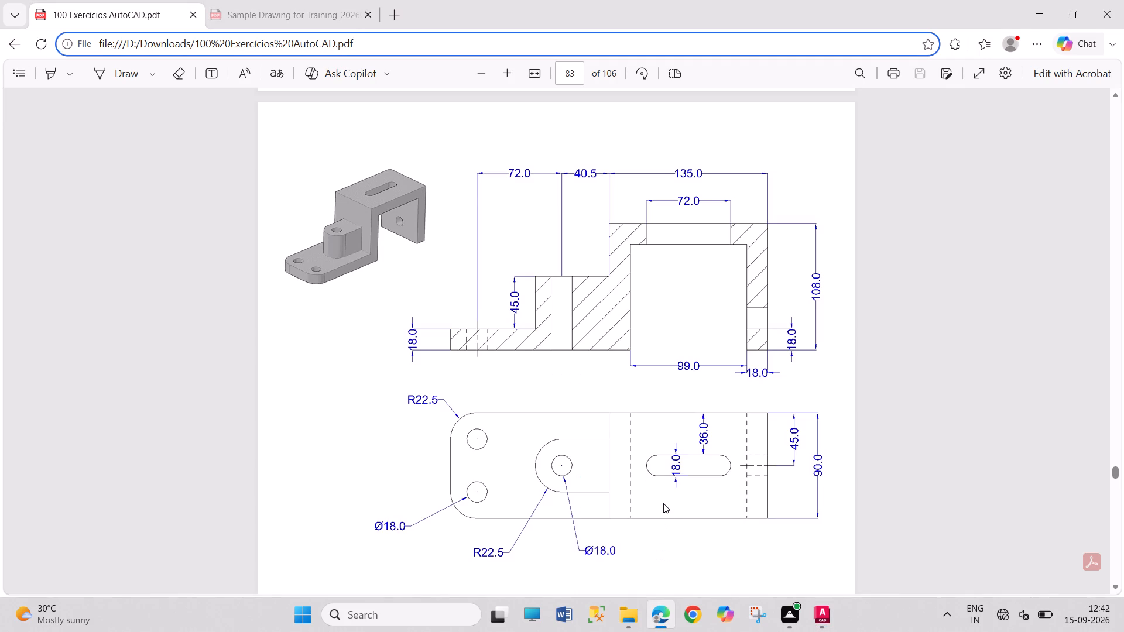
scroll(664, 523, down, 6)
scroll(664, 523, up, 15)
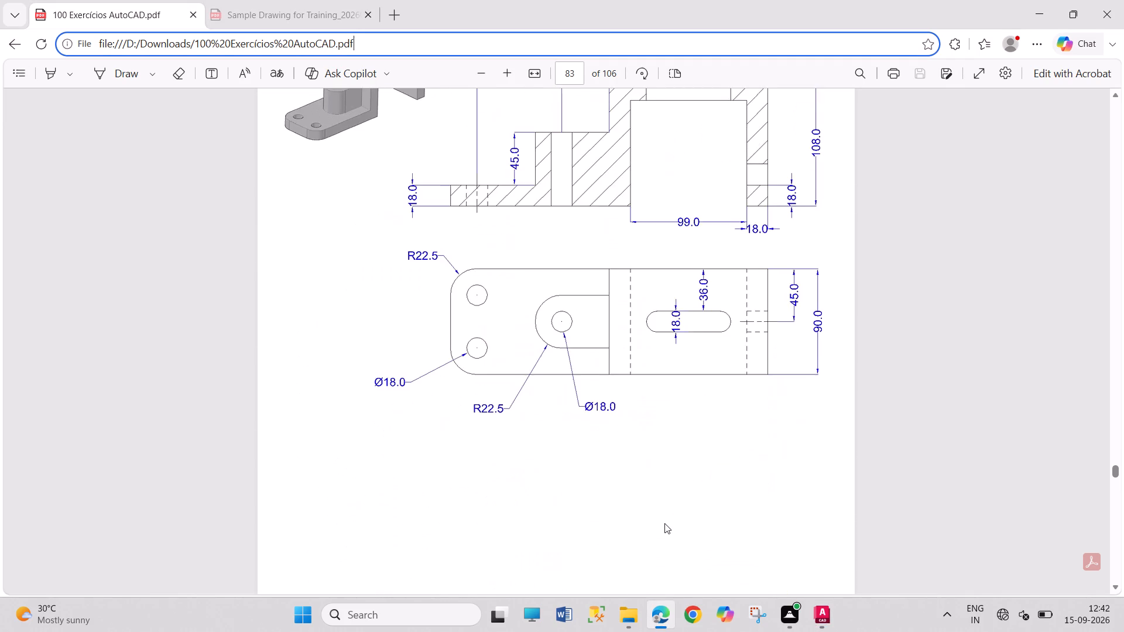
Browse back through the preceding exercises in the 100 Exercícios AutoCAD PDF as far as page 75.
scroll(666, 524, up, 7)
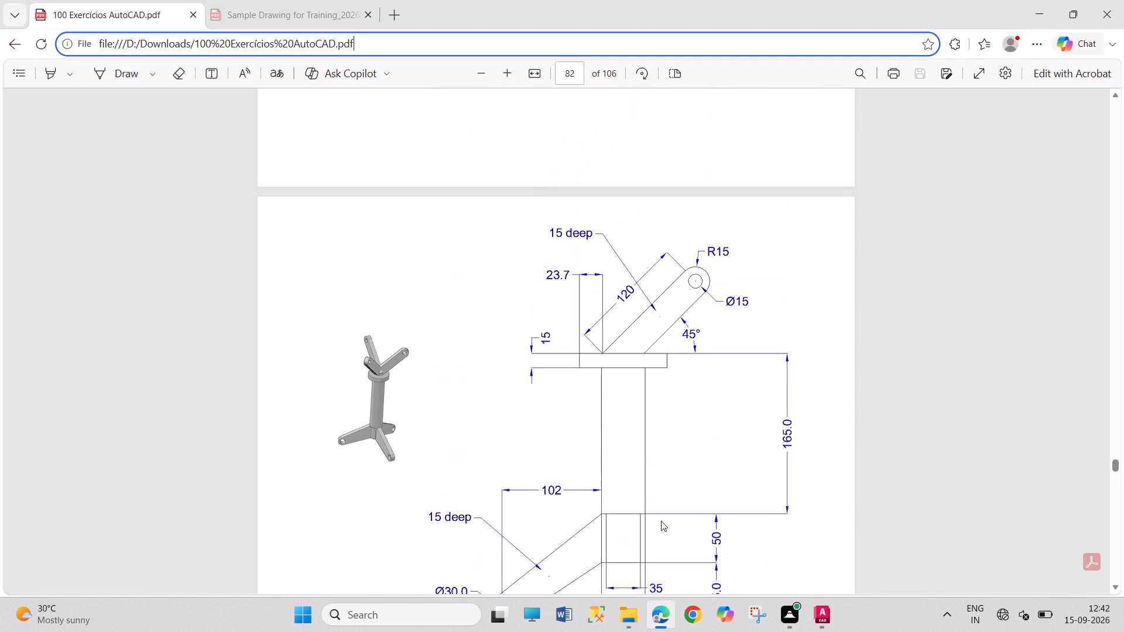
scroll(661, 521, up, 9)
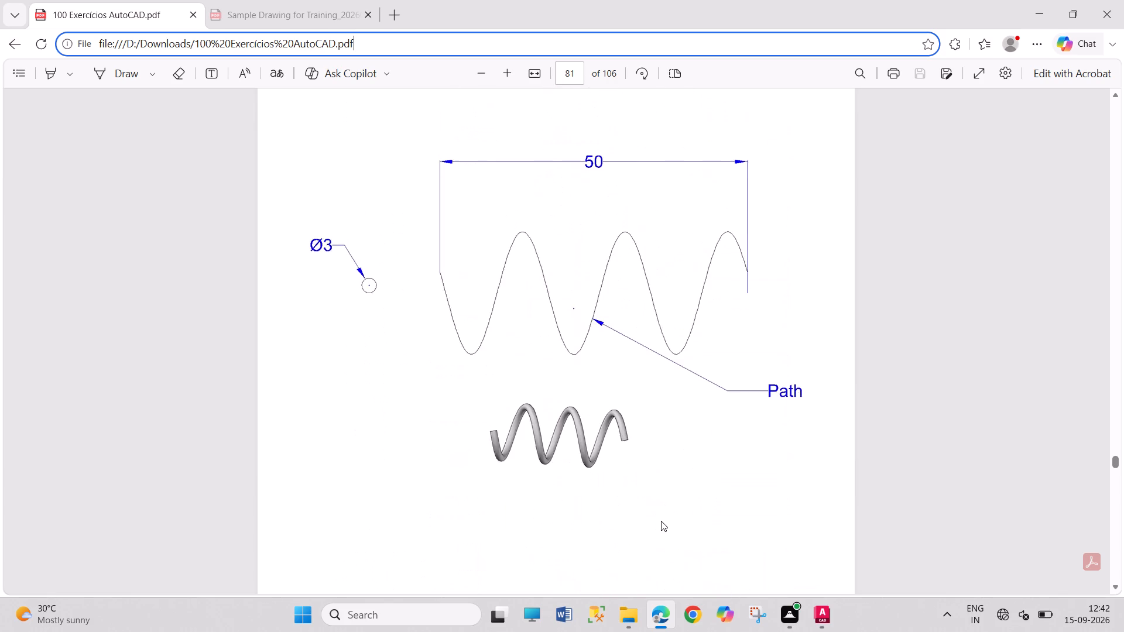
scroll(661, 521, up, 6)
right_click(661, 521)
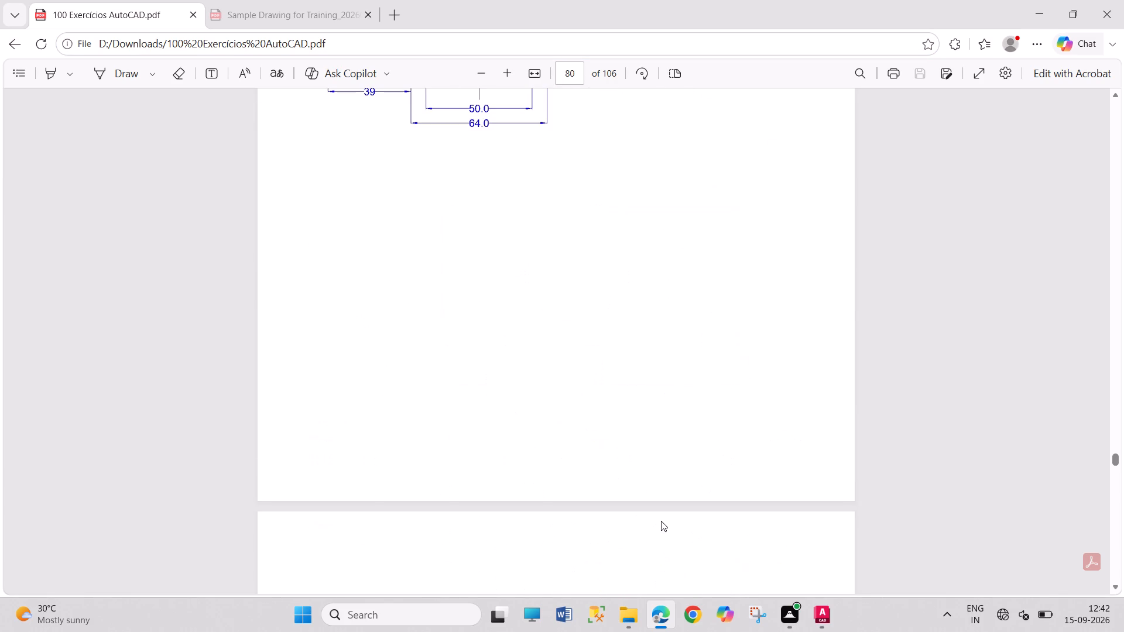
scroll(661, 521, up, 7)
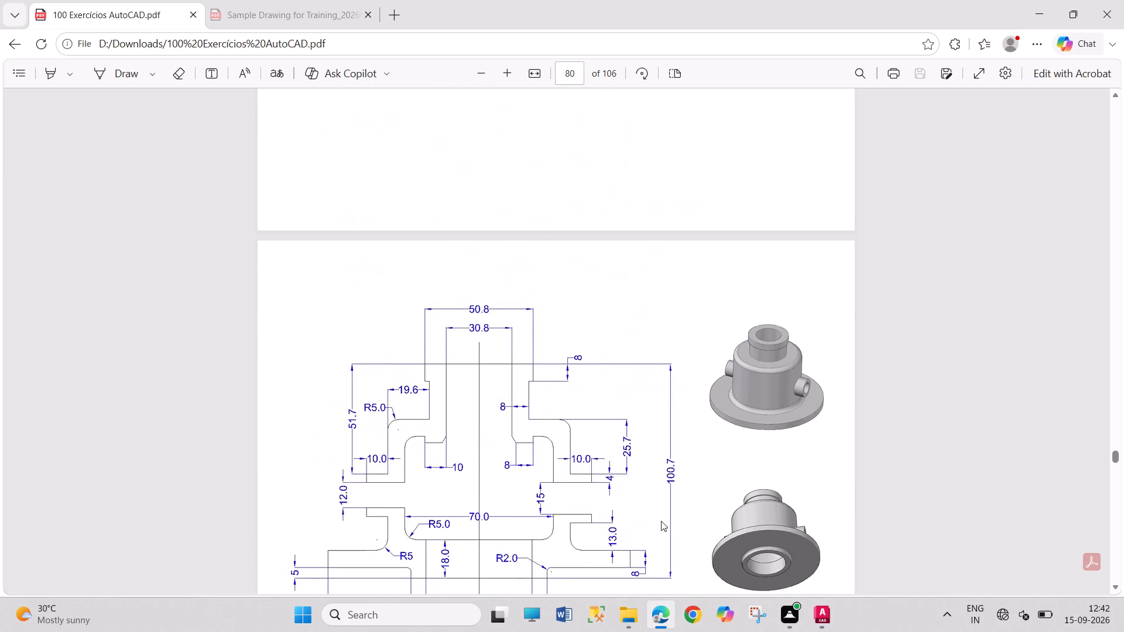
scroll(661, 521, up, 4)
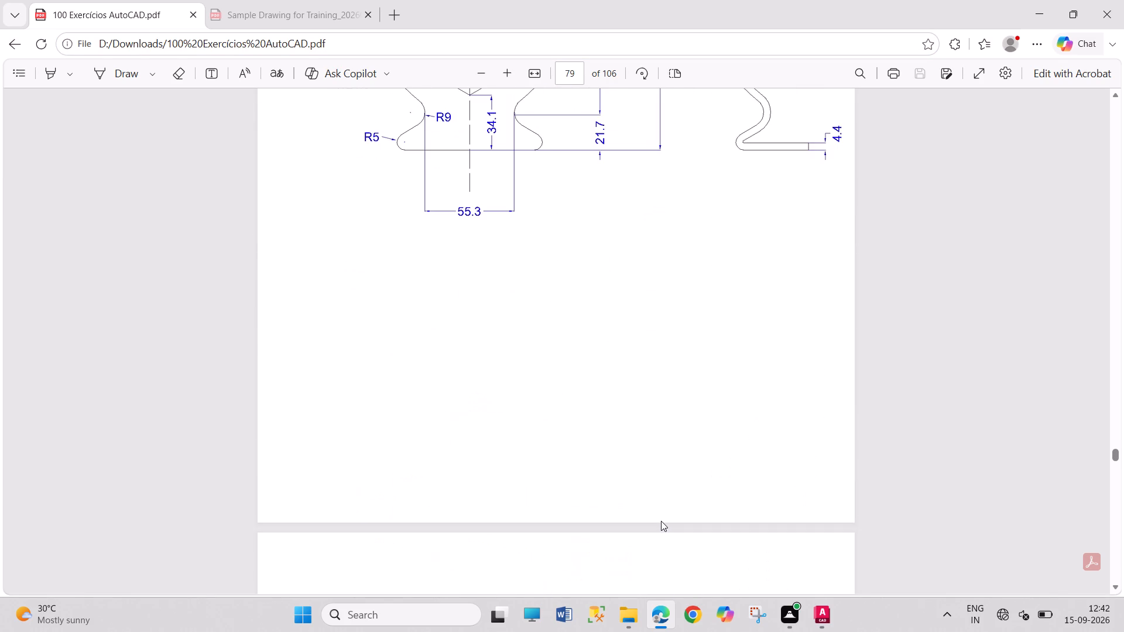
scroll(661, 521, up, 7)
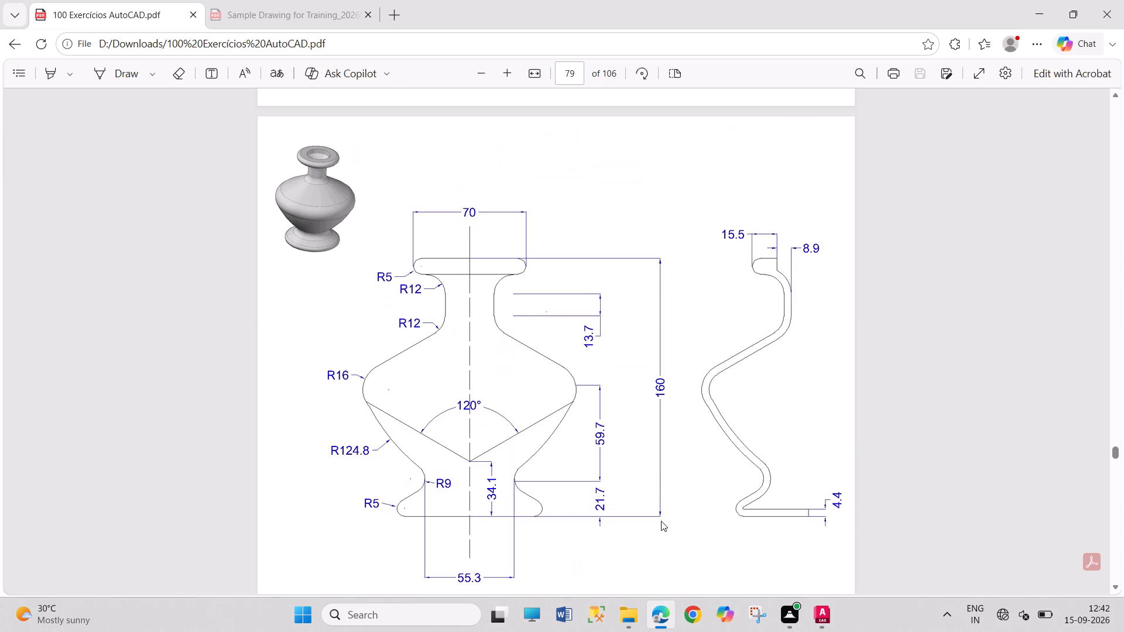
scroll(661, 521, up, 18)
scroll(661, 521, up, 3)
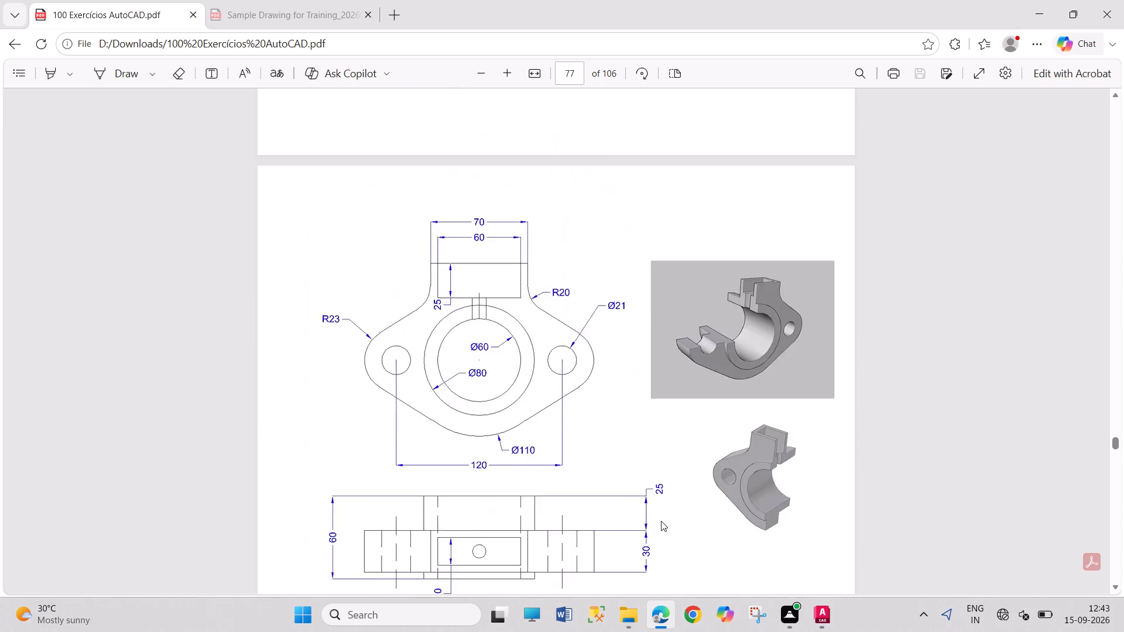
scroll(661, 521, up, 8)
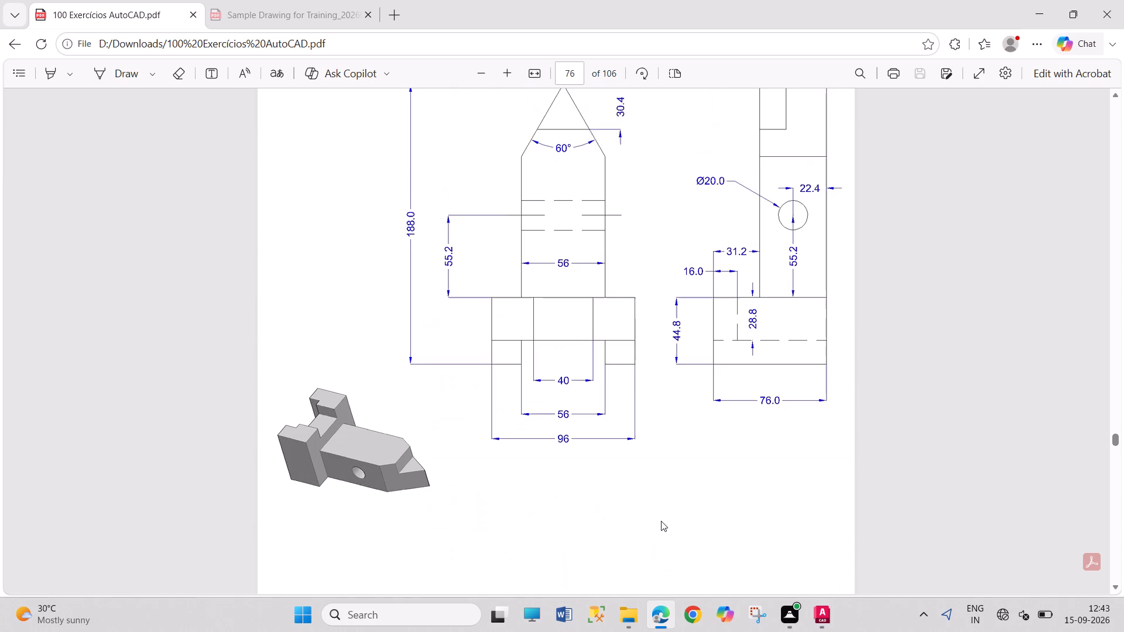
scroll(661, 521, up, 13)
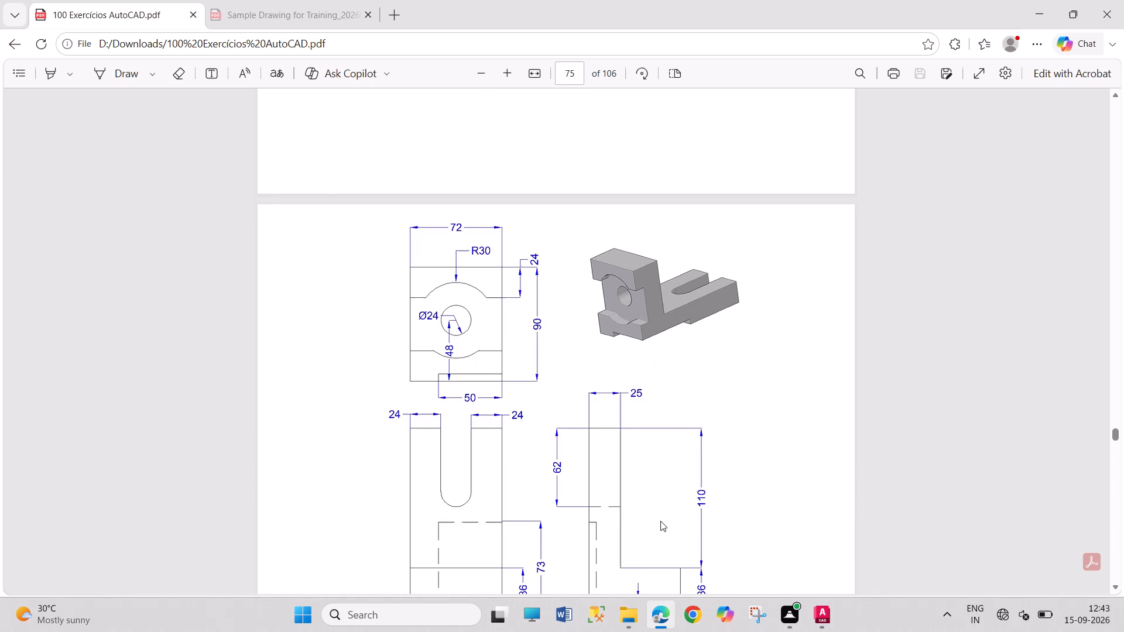
scroll(660, 521, down, 1)
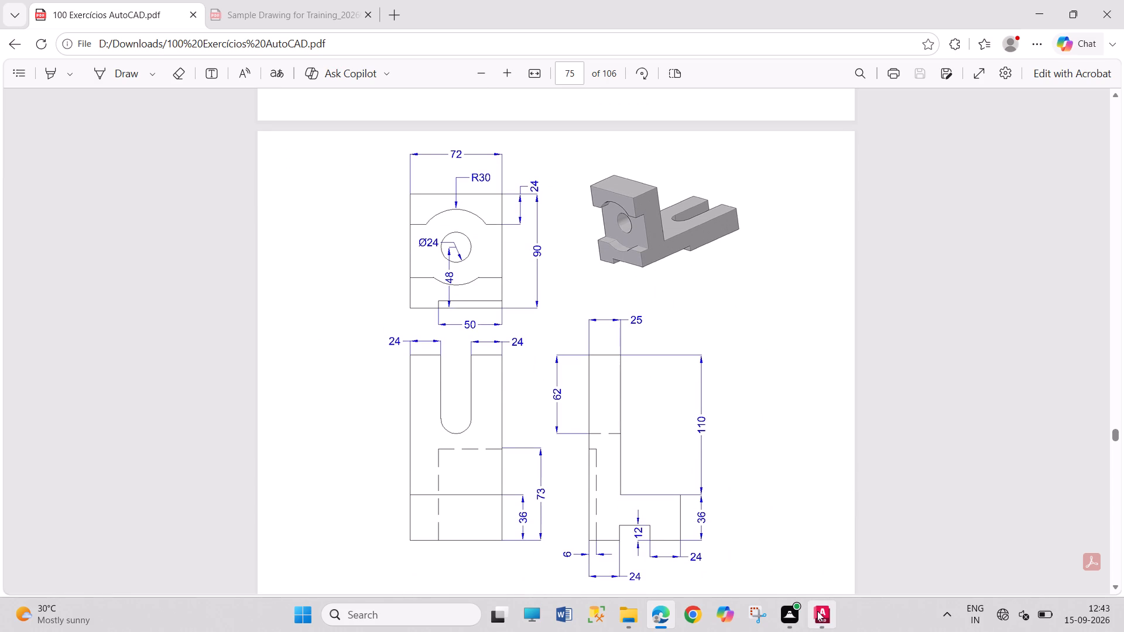
Switch back to AutoCAD and save the 3D MODEL 3 drawing again.
click(817, 611)
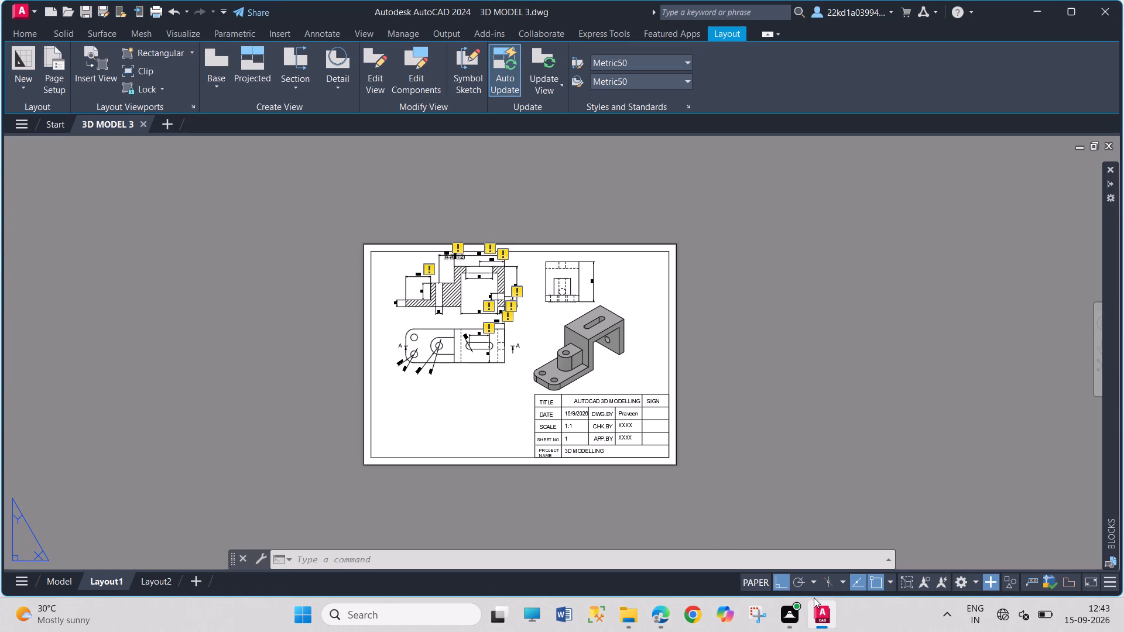
key(ctrl+s)
Plot Layout1 to PDF as 3D MODEL 3-Layout1.pdf in the AUTOCAD CADDESK folder inside DESKTOP2 on drive D.
key(ctrl+p)
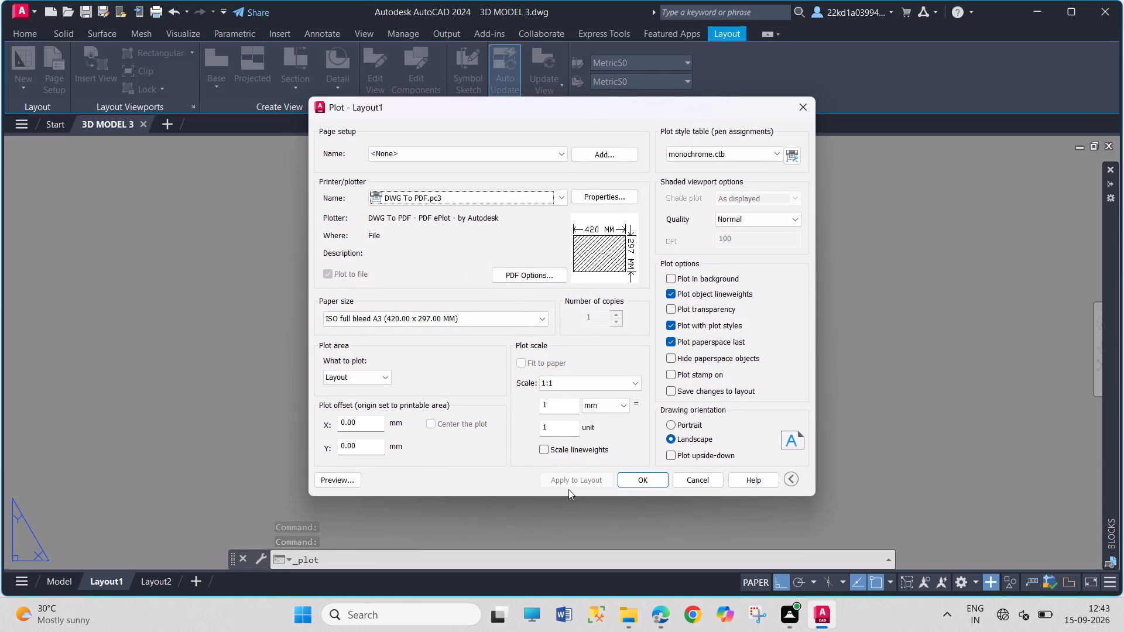
click(640, 481)
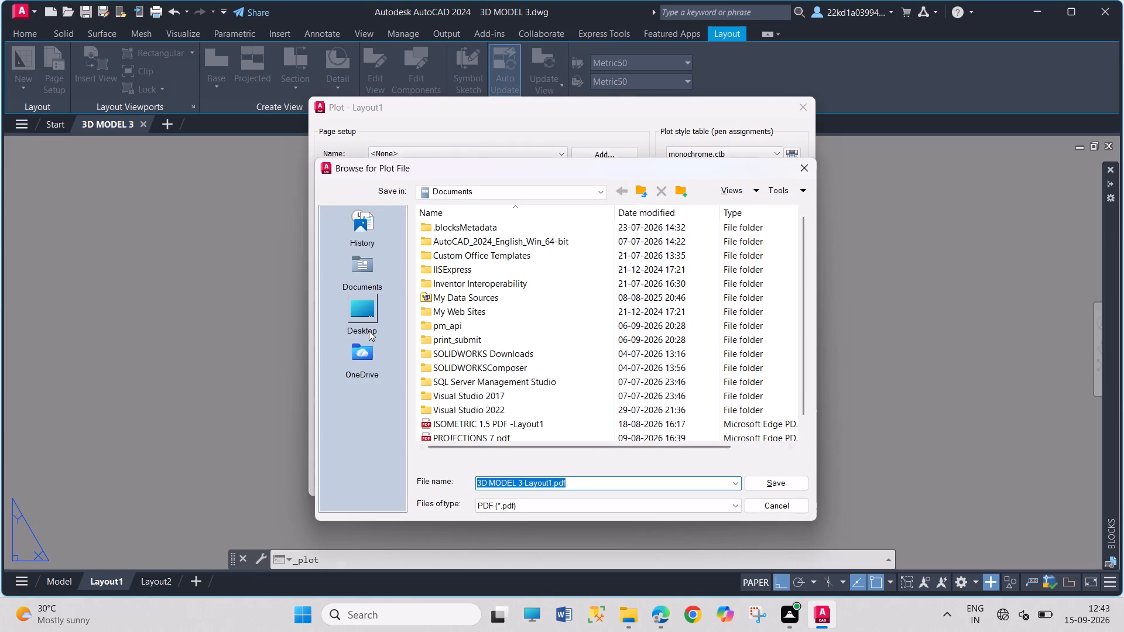
double_click(369, 331)
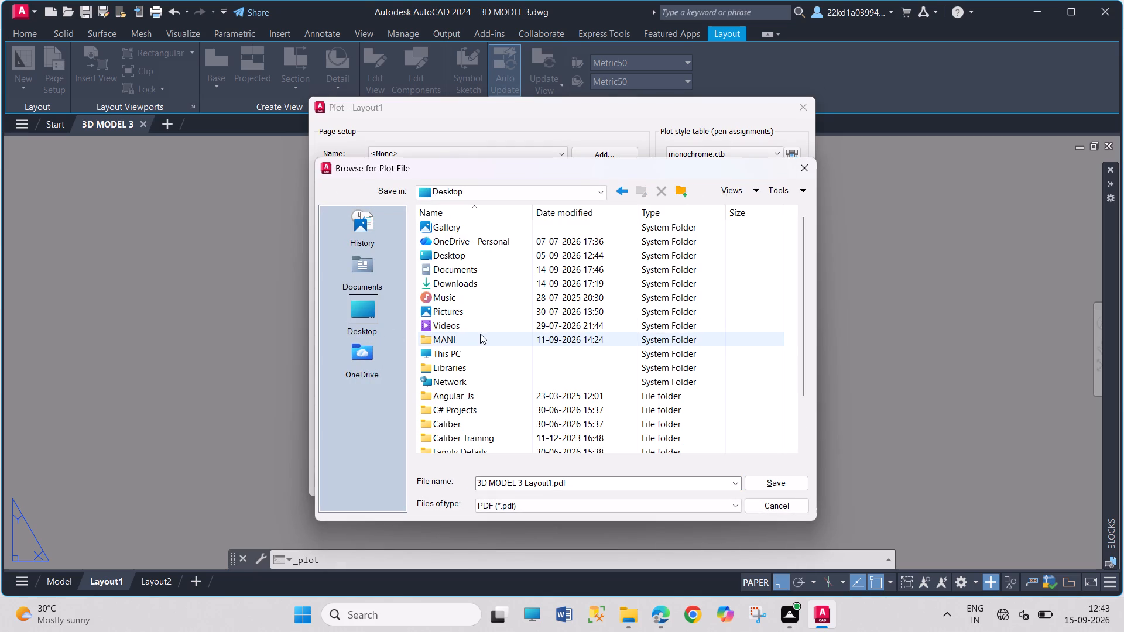
double_click(481, 355)
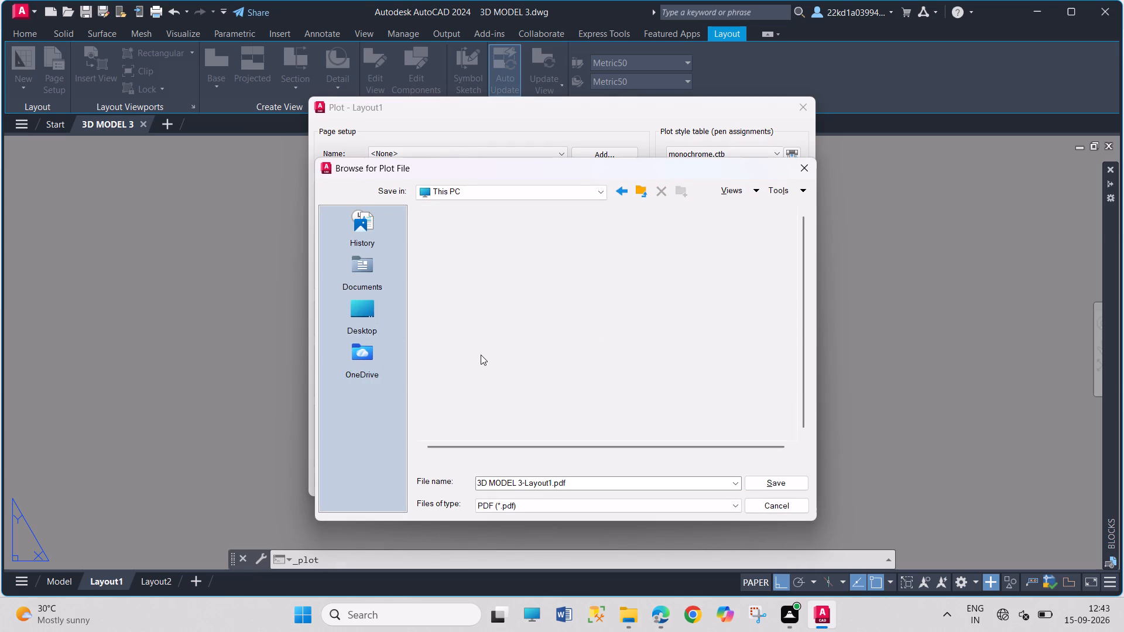
double_click(506, 257)
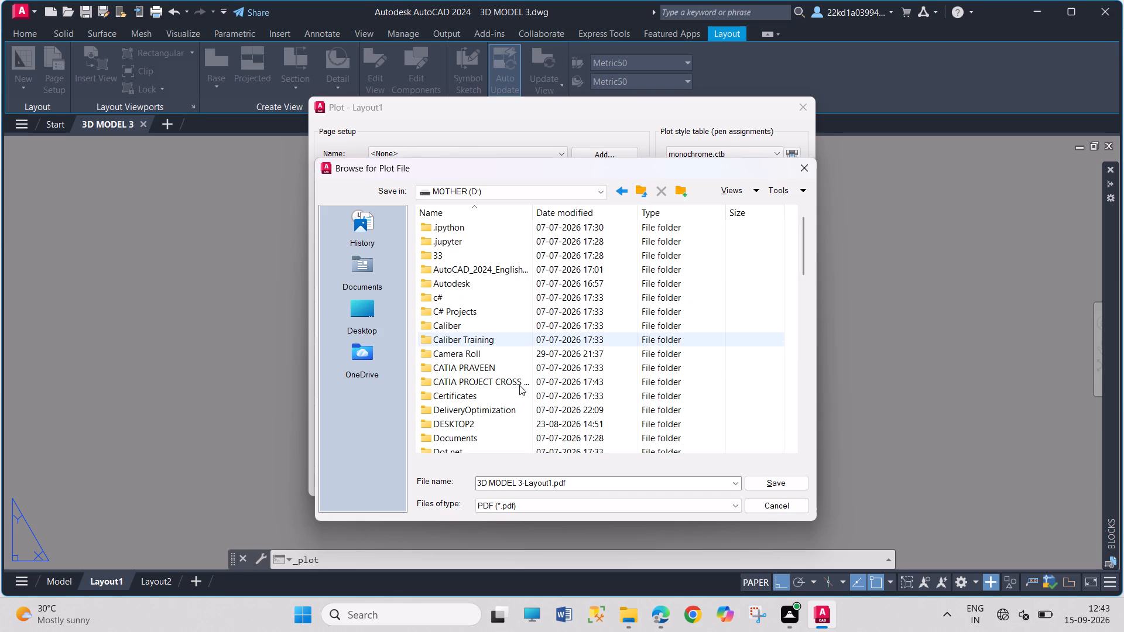
scroll(503, 386, down, 1)
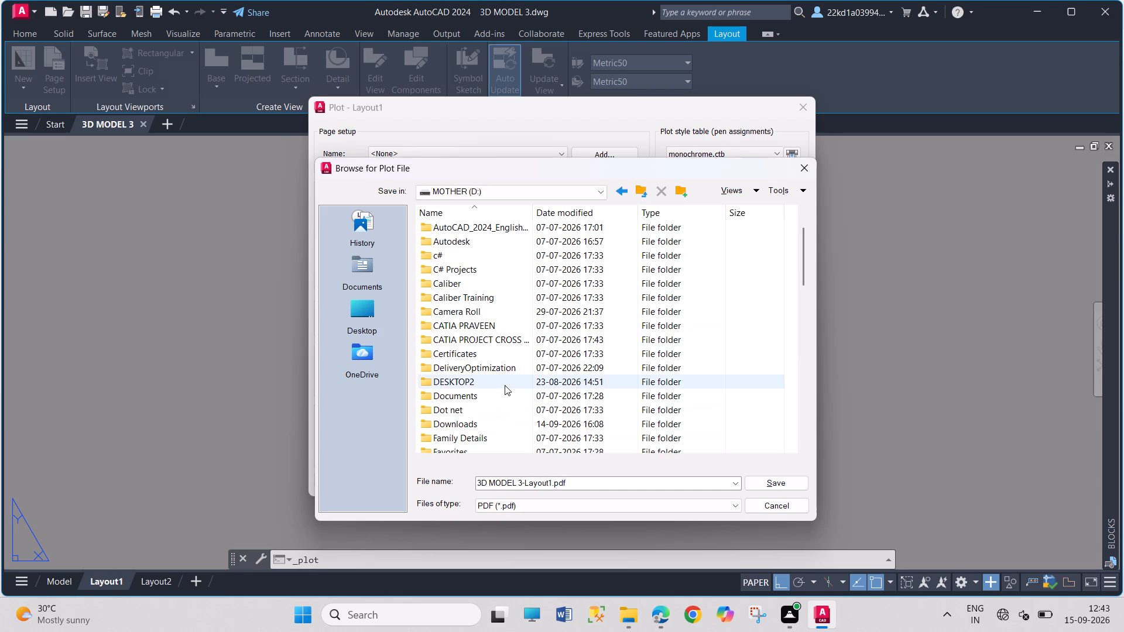
double_click(505, 383)
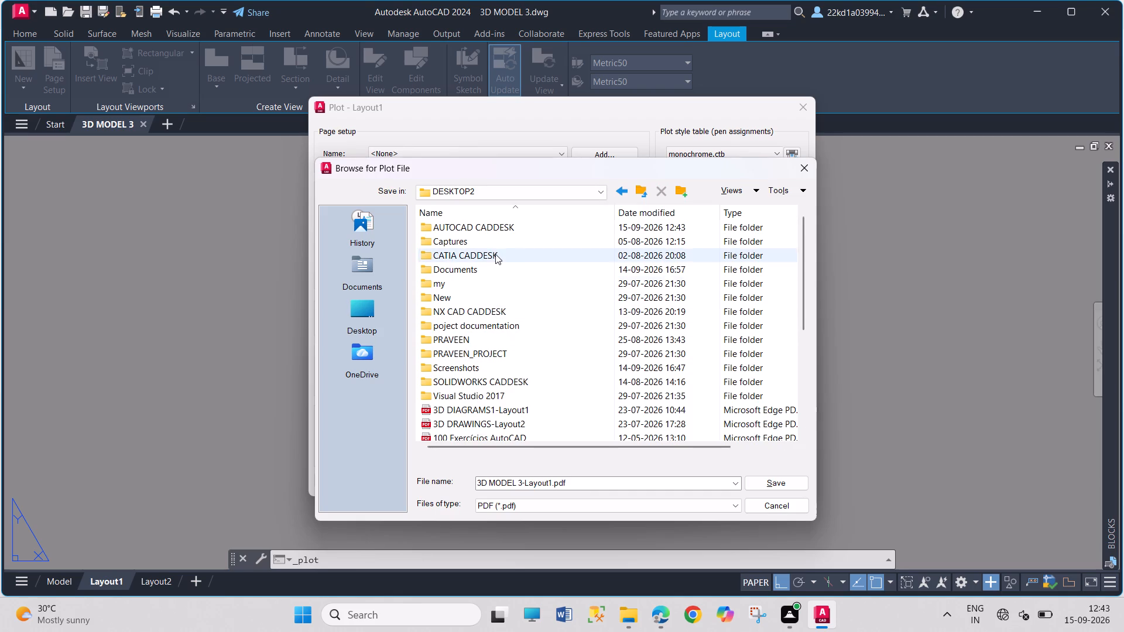
click(502, 230)
click(502, 230)
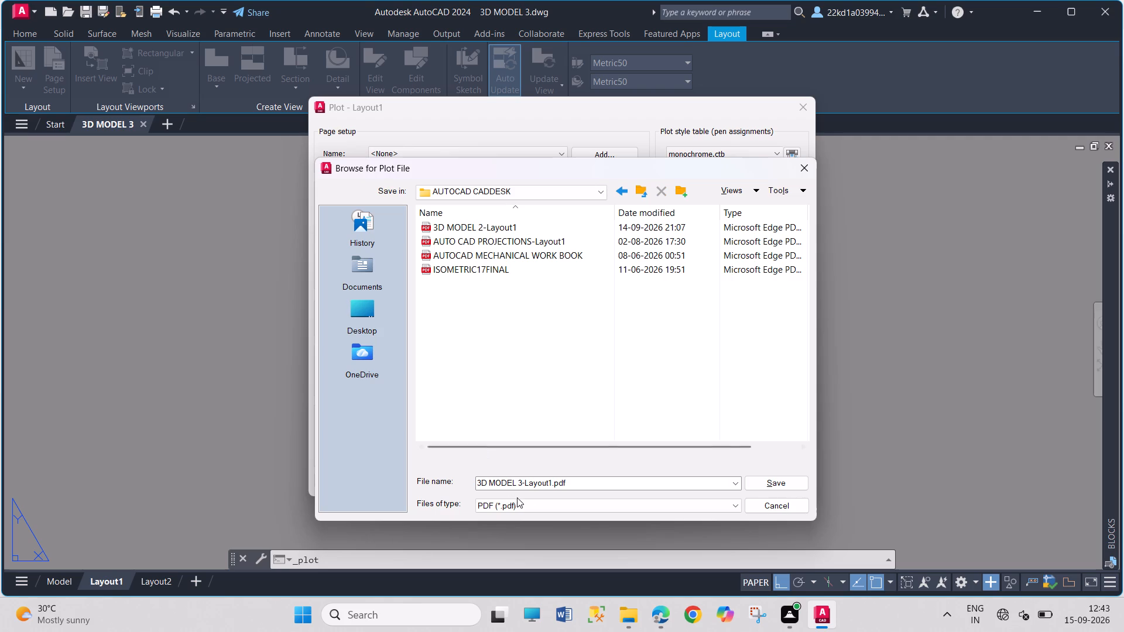
click(757, 481)
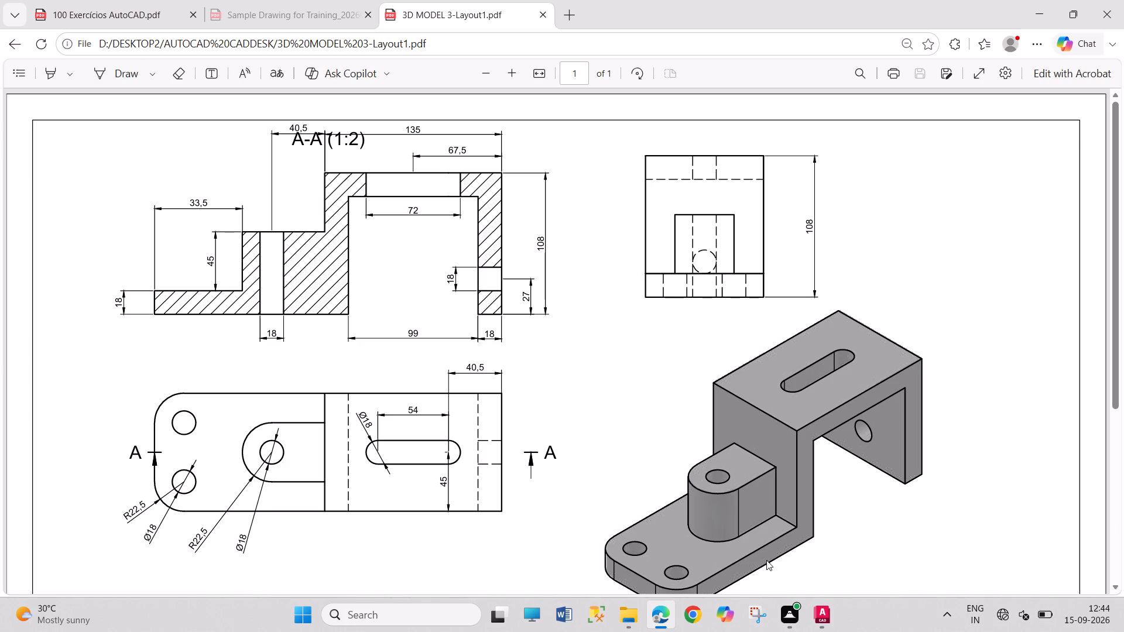
Switch from the plotted PDF back to AutoCAD and examine the sheet's views, dimensions and title block.
click(810, 630)
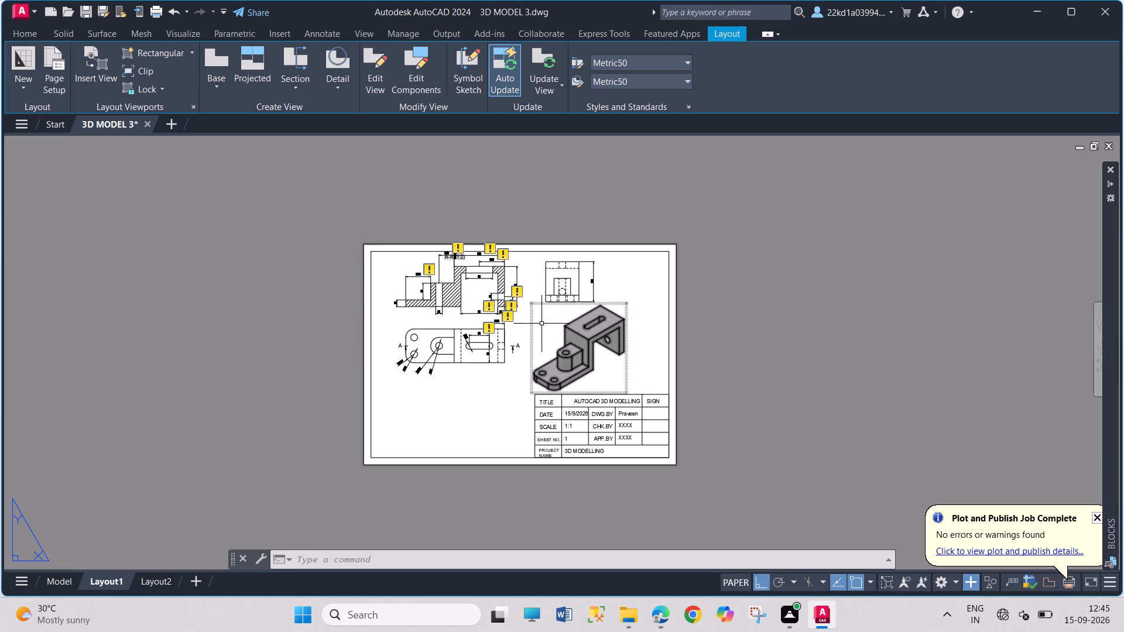
scroll(517, 307, up, 2)
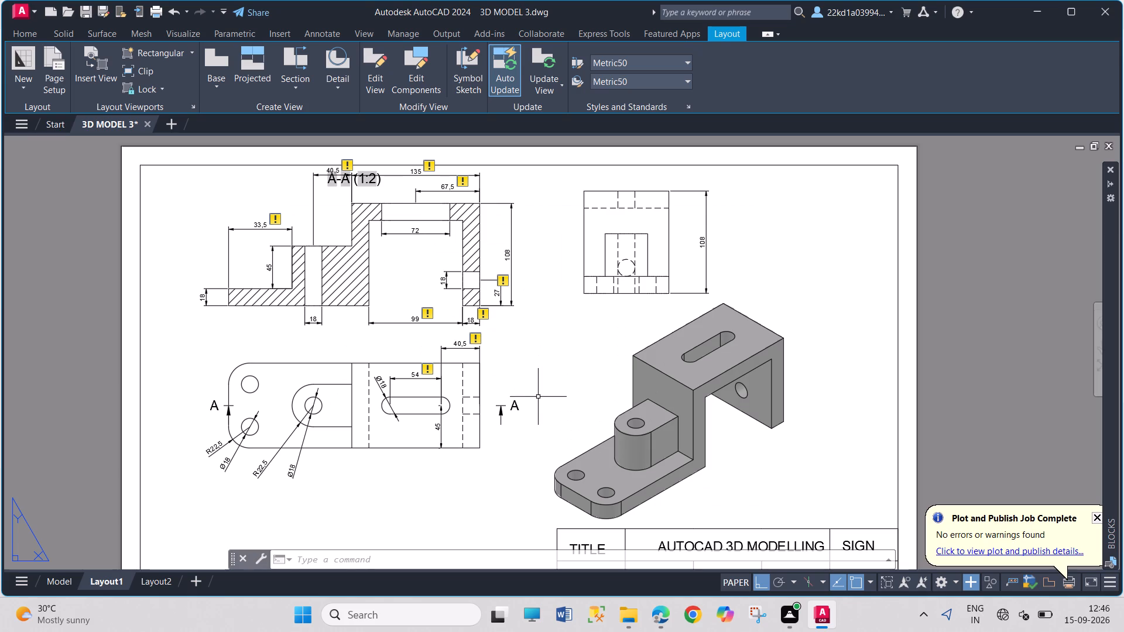
scroll(573, 402, down, 2)
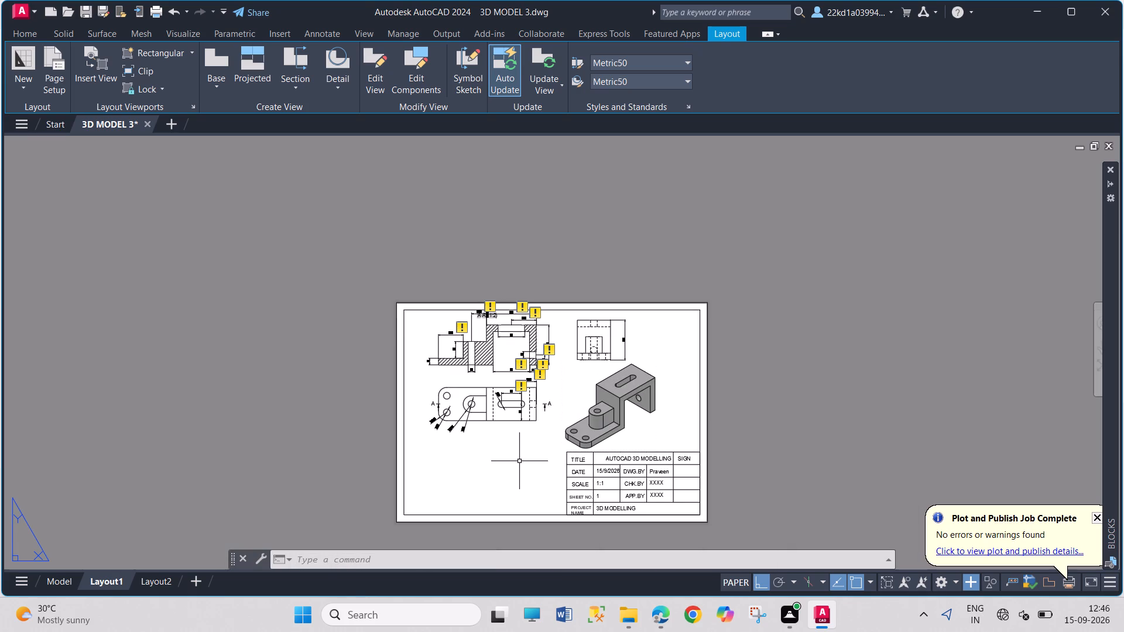
scroll(516, 453, up, 1)
scroll(515, 452, down, 1)
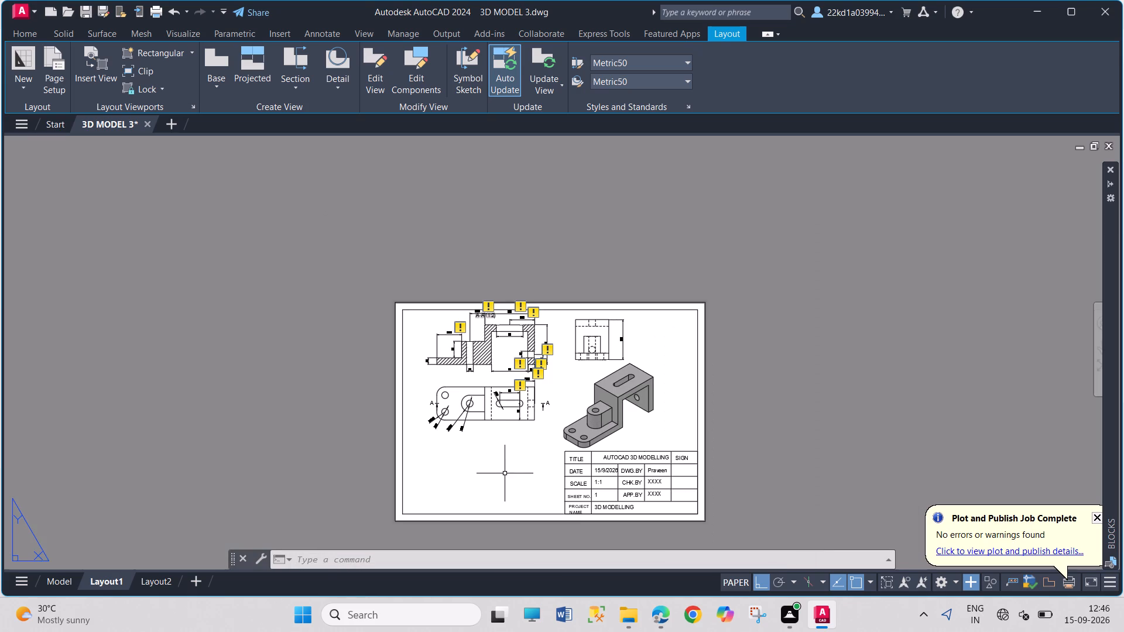
scroll(501, 473, up, 1)
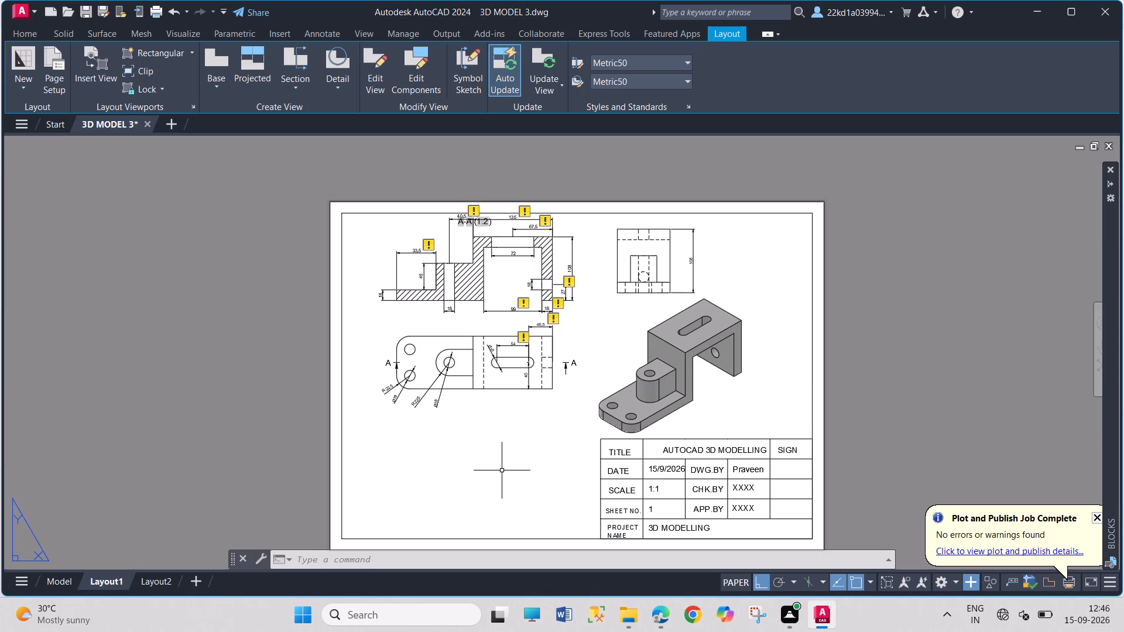
scroll(502, 470, down, 1)
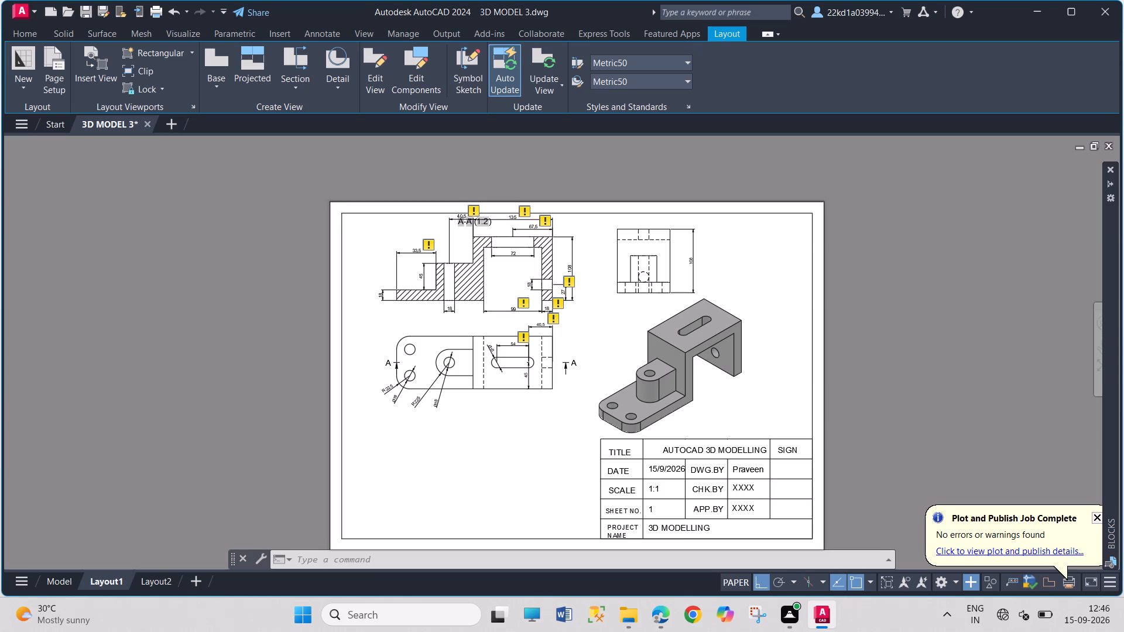
scroll(506, 468, down, 1)
scroll(509, 526, up, 1)
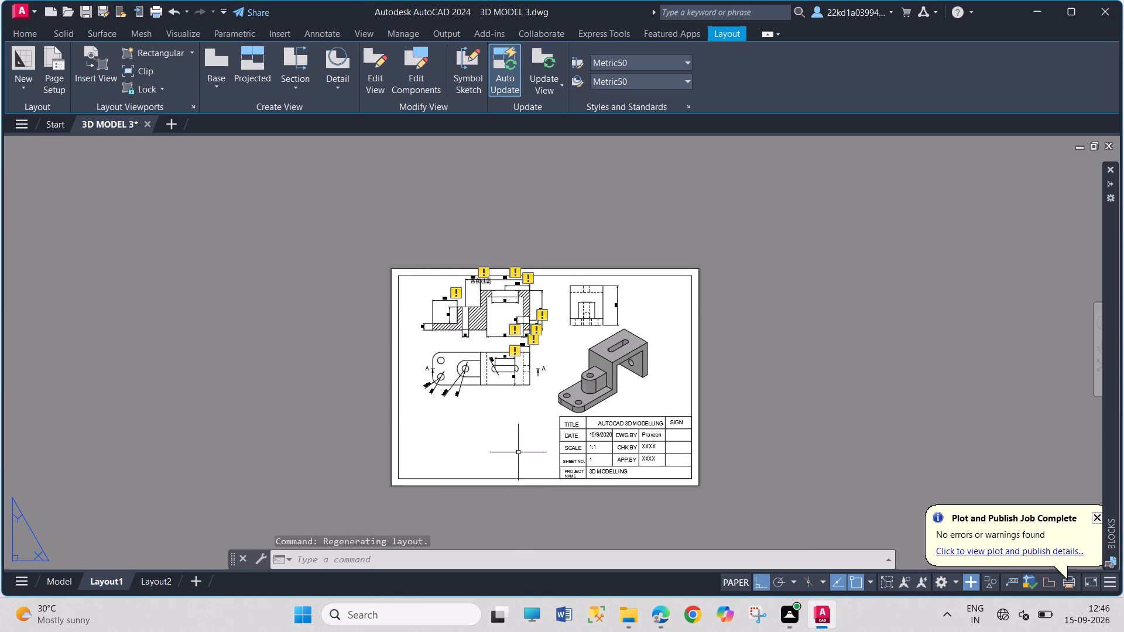
scroll(518, 438, up, 1)
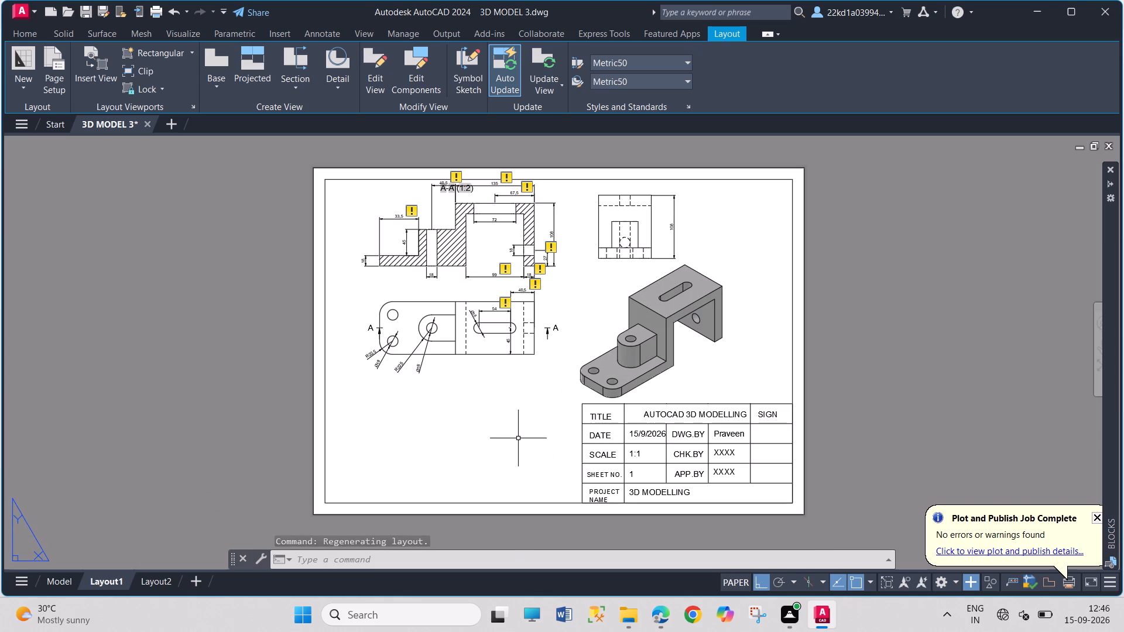